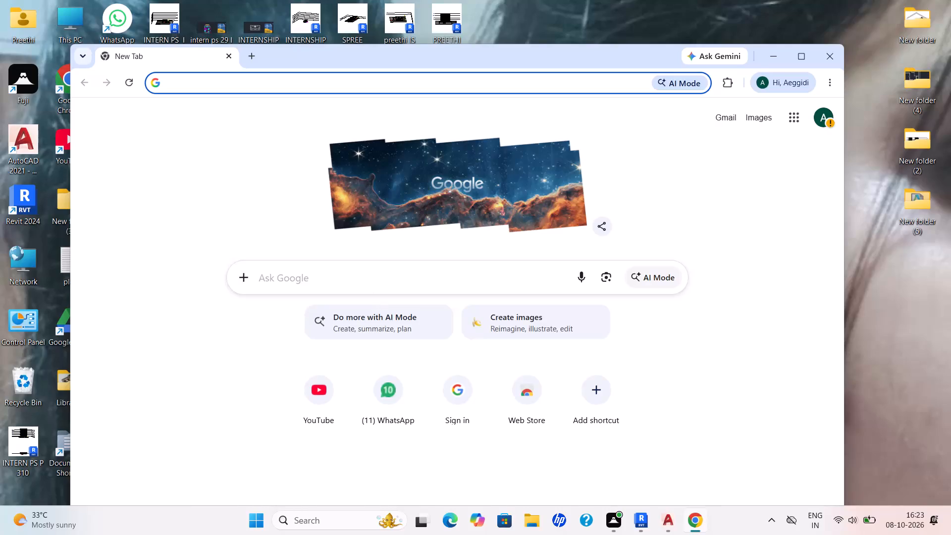
Search the web for floor tiles design.
click(336, 271)
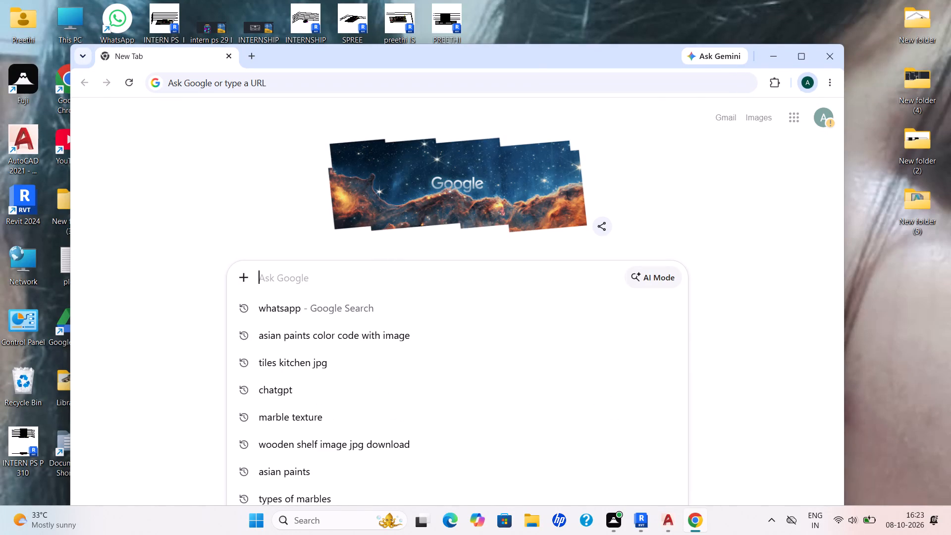
text(floo)
text(r tiles)
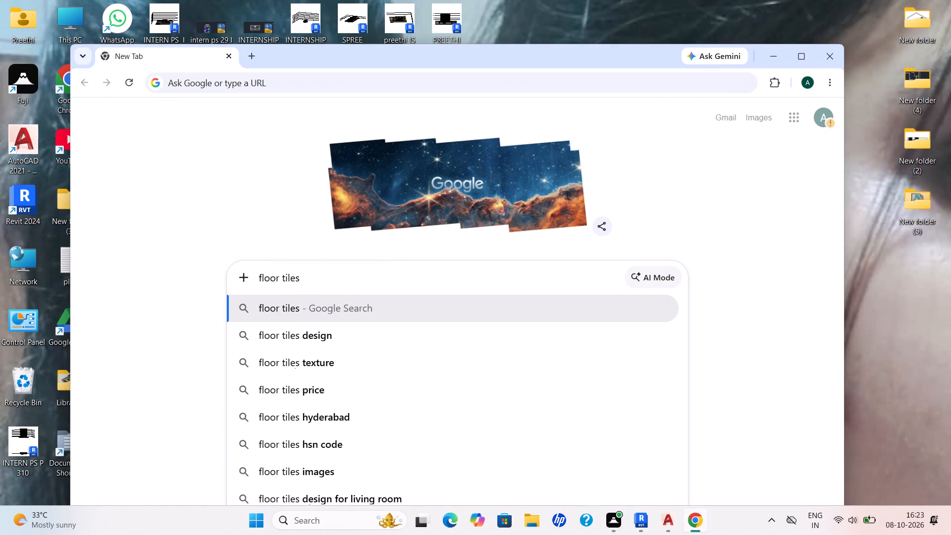
click(305, 338)
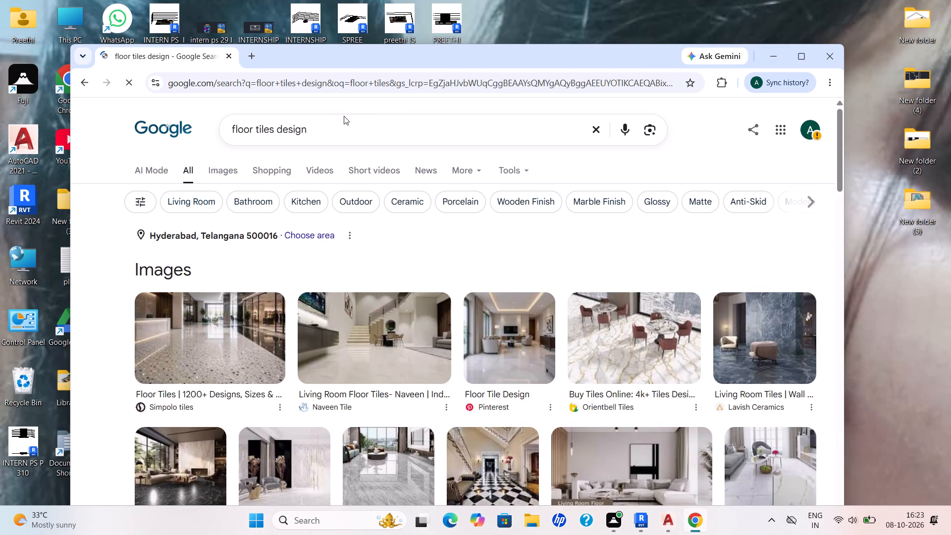
Refine the search to "floor tiles design jpg images" and show the image results.
click(335, 126)
key(space)
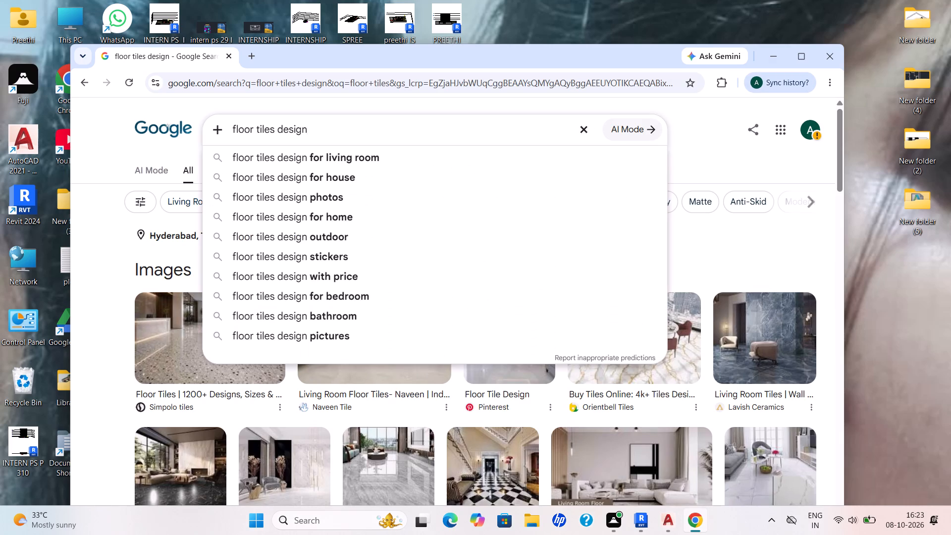
text(jp)
text(g)
key(space)
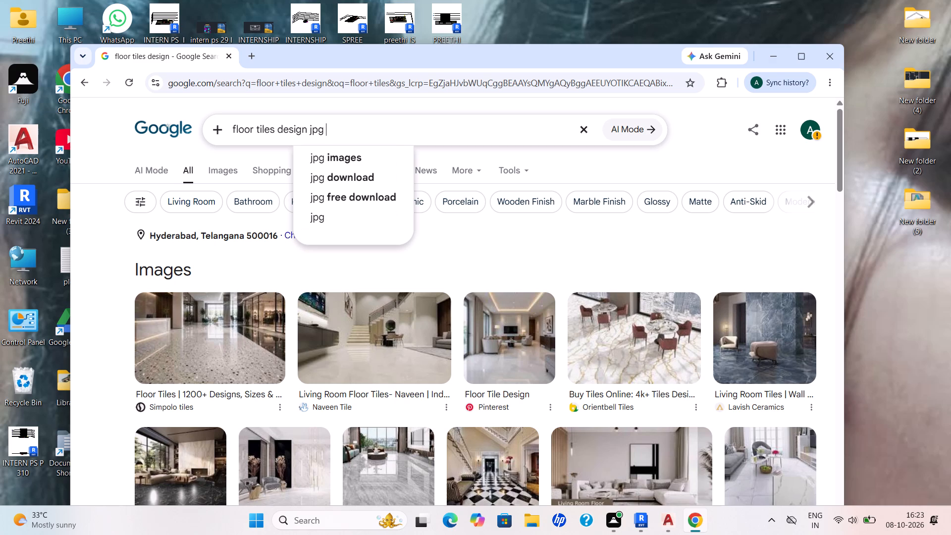
click(367, 156)
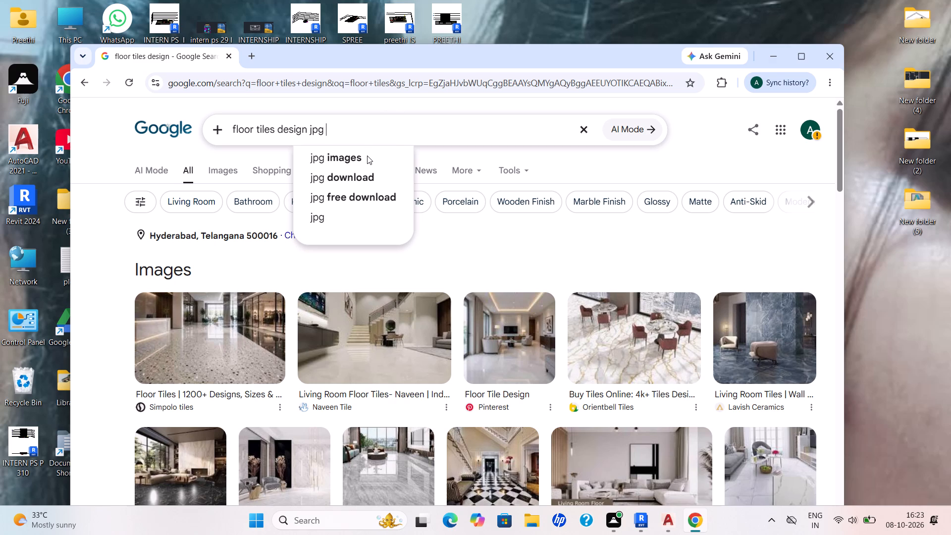
click(367, 156)
scroll(378, 333, down, 1)
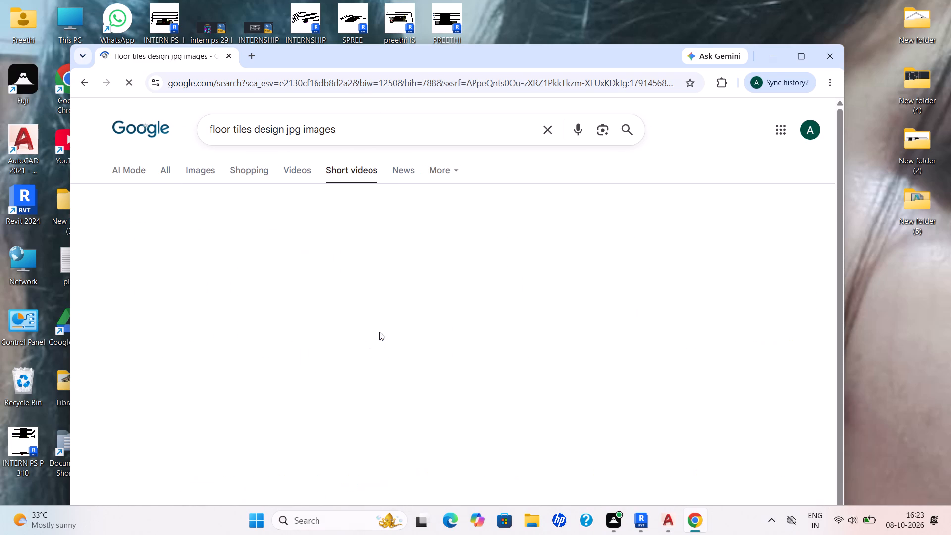
scroll(476, 253, down, 4)
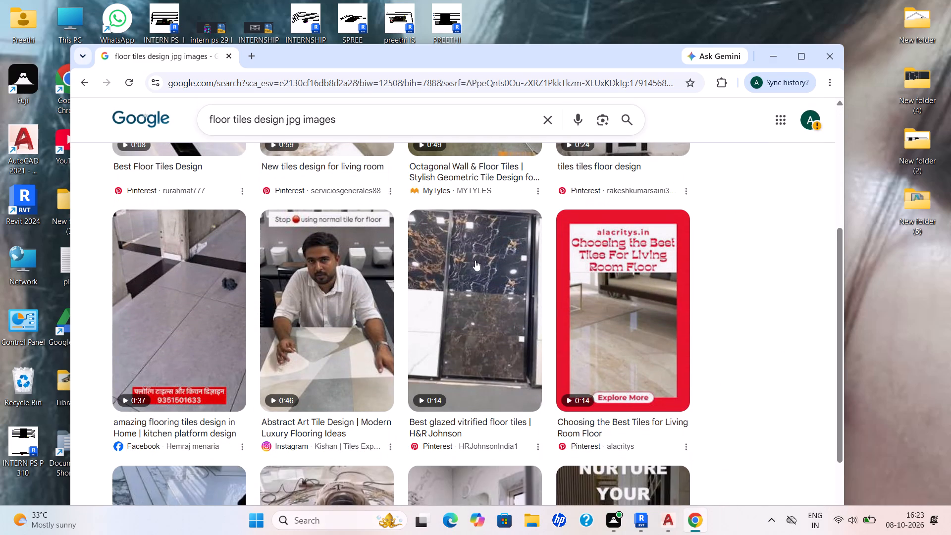
scroll(475, 293, down, 5)
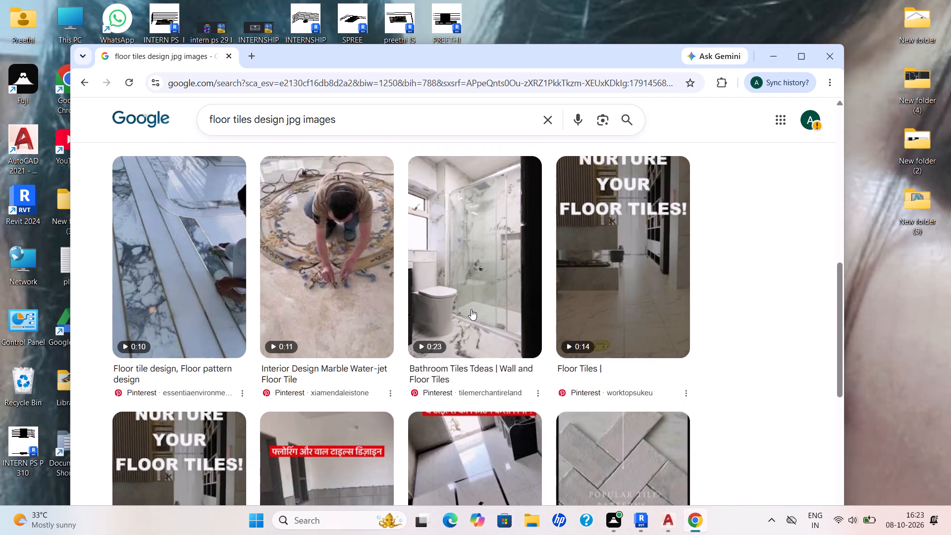
scroll(499, 333, down, 7)
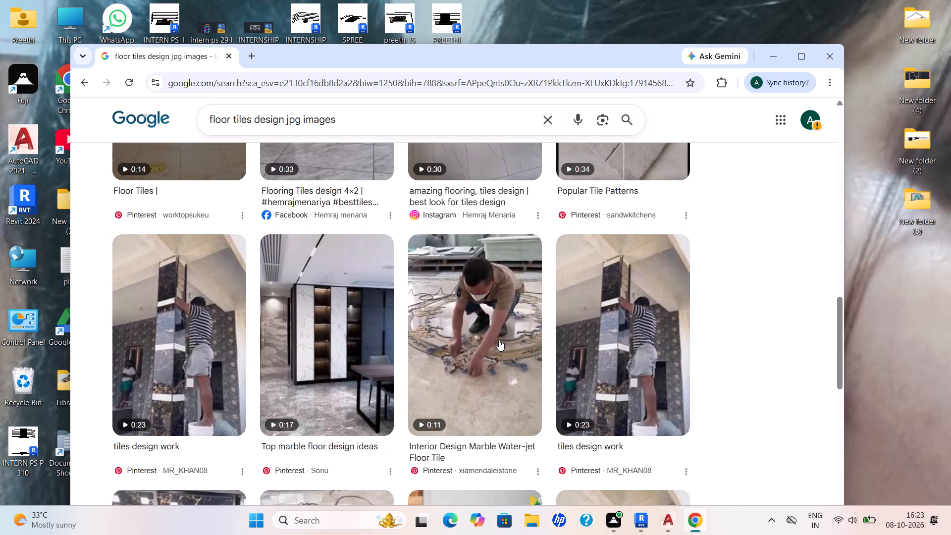
scroll(425, 356, up, 9)
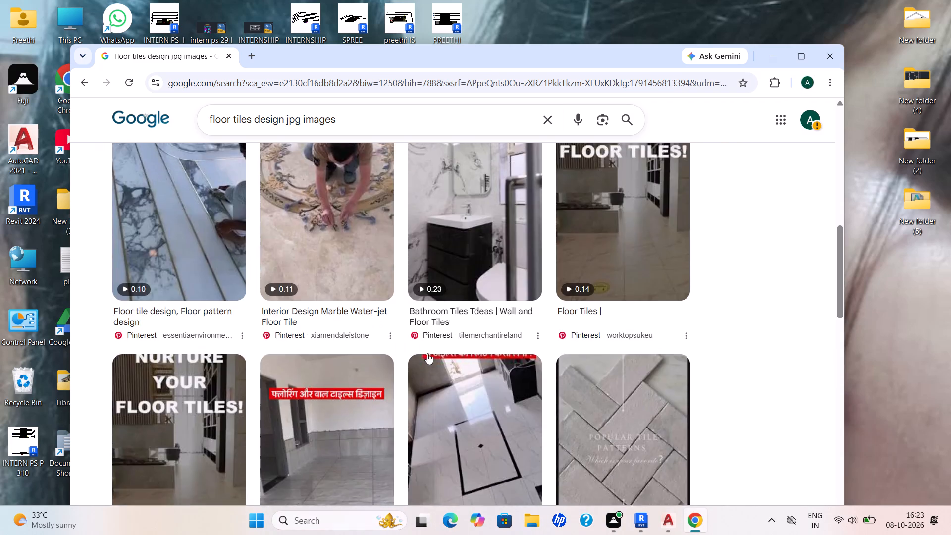
scroll(427, 353, up, 20)
scroll(427, 353, up, 7)
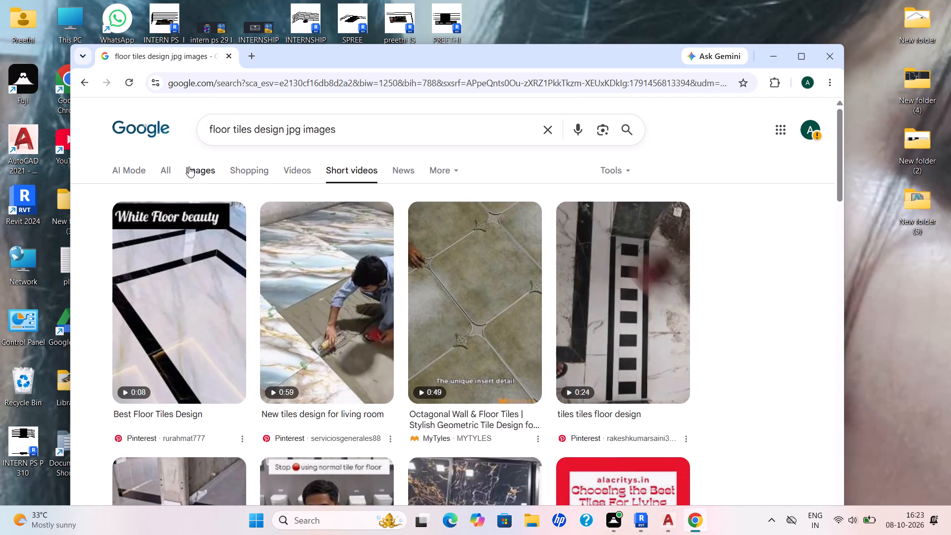
click(189, 165)
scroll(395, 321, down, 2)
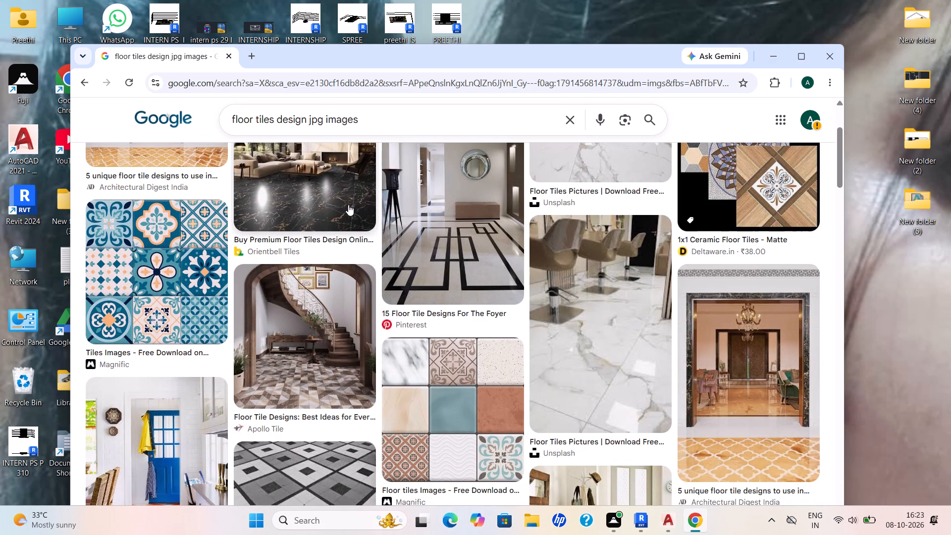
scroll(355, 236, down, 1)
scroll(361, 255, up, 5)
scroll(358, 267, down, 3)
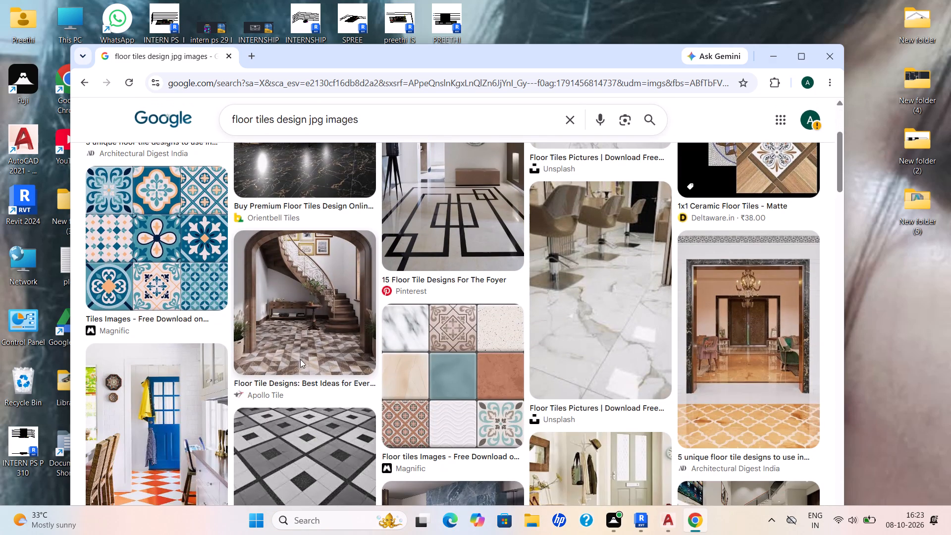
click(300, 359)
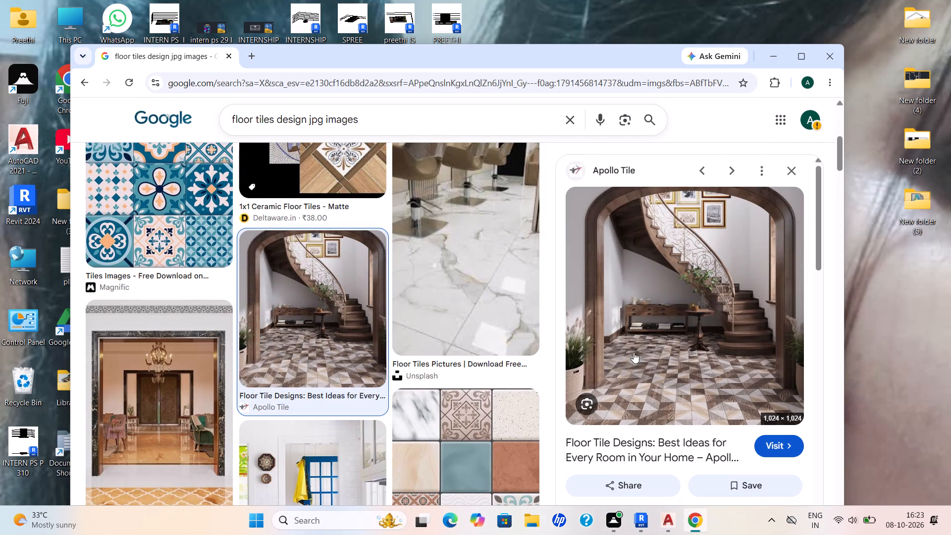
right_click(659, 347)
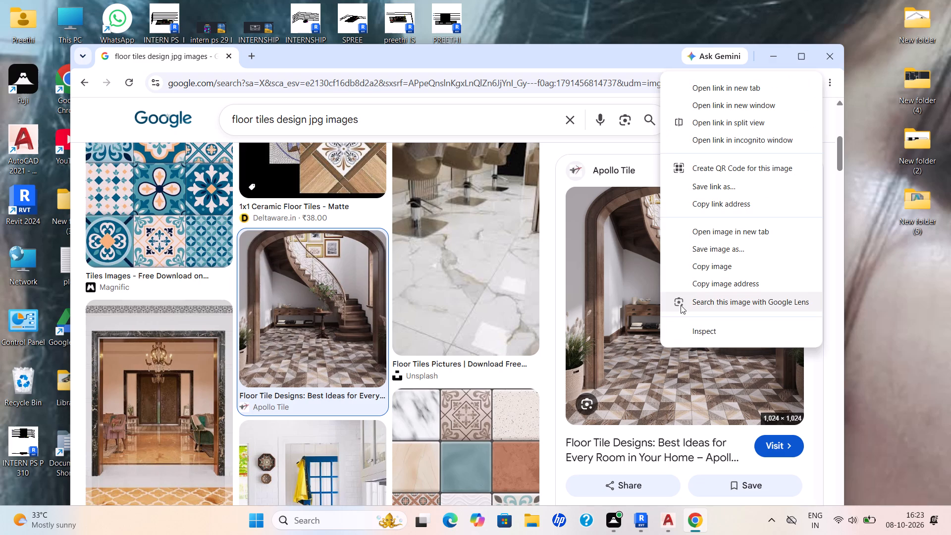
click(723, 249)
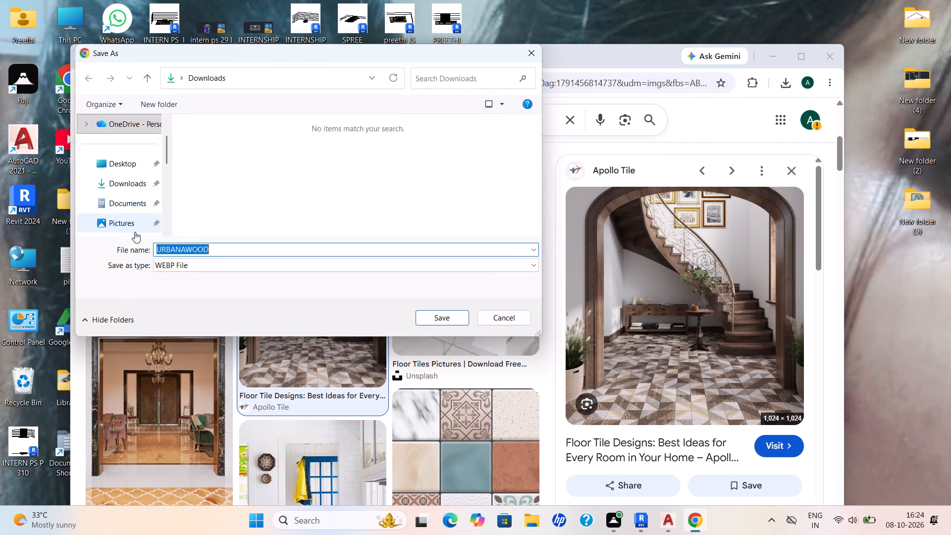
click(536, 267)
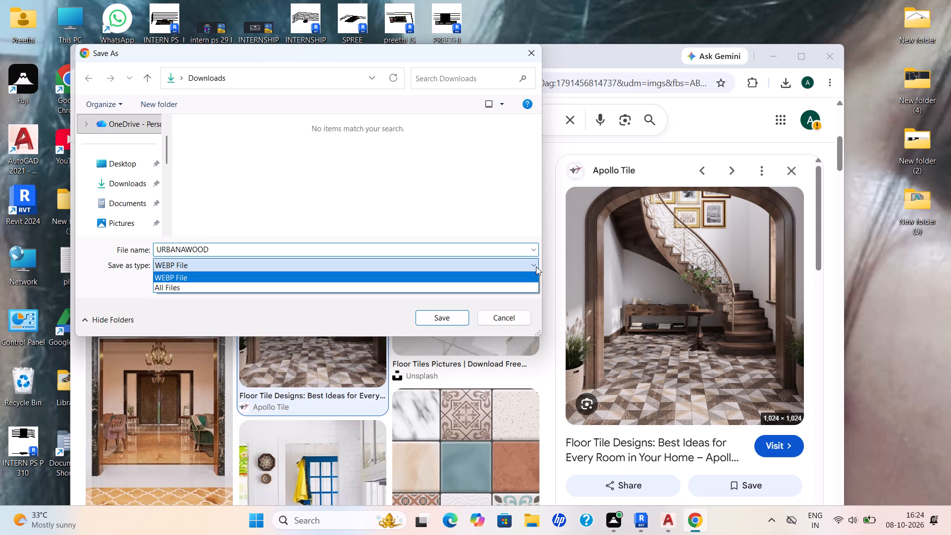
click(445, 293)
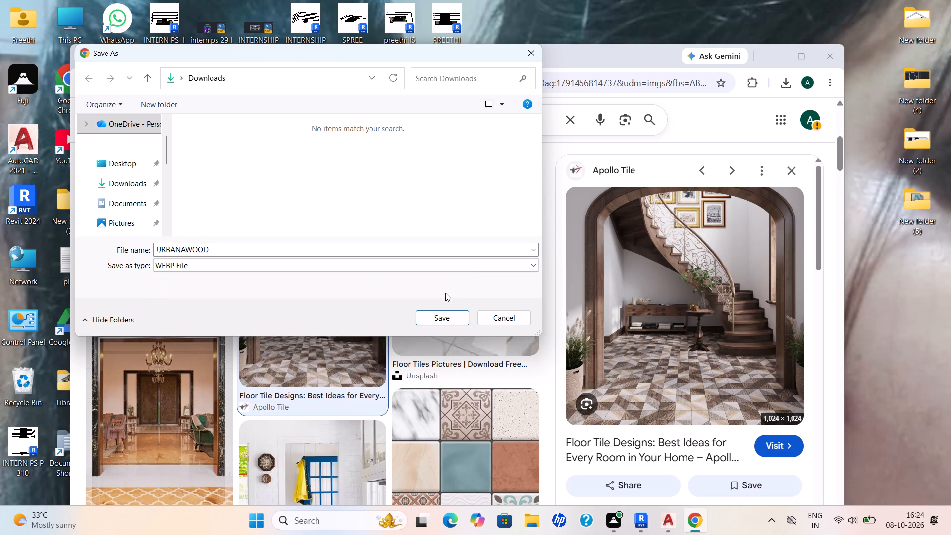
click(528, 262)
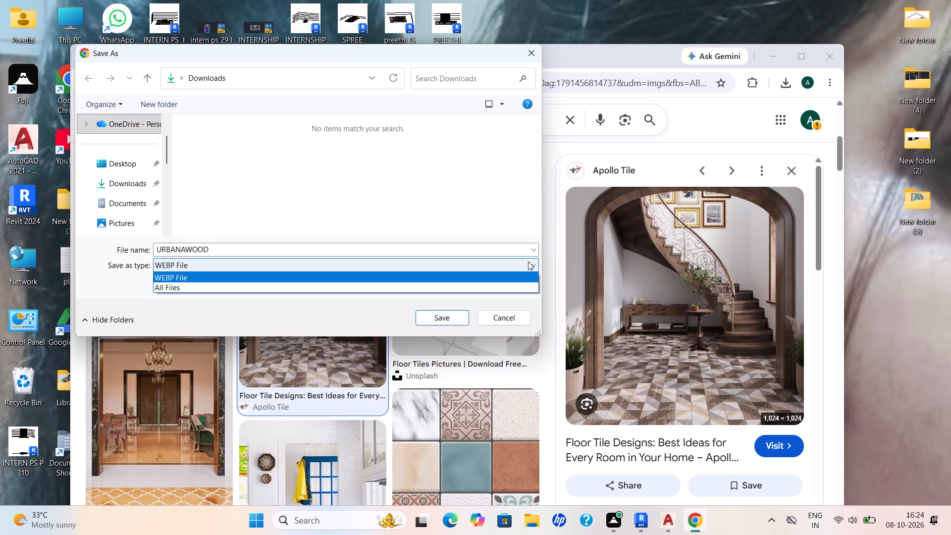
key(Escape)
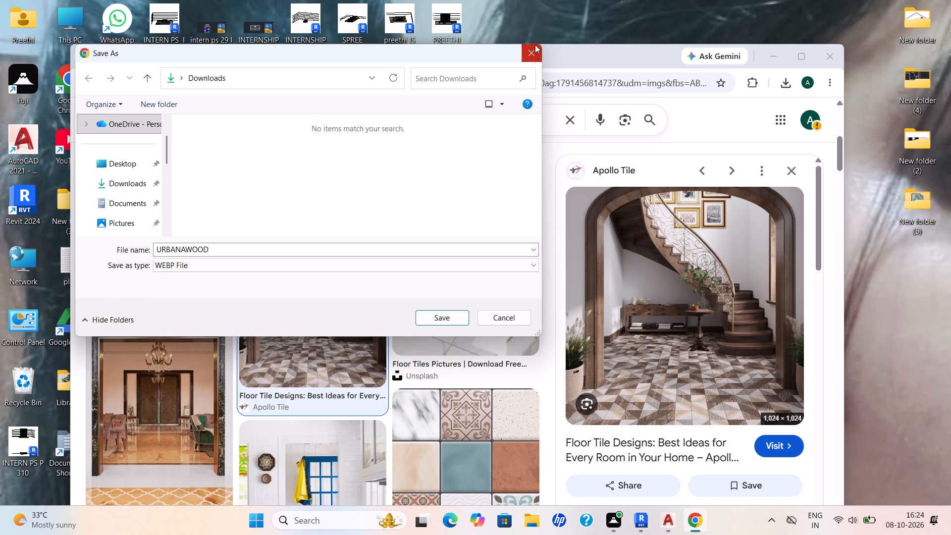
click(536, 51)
Save the Architectural Digest India picture of the orange patterned floor as a JPEG named floor tile in Downloads.
scroll(445, 228, up, 6)
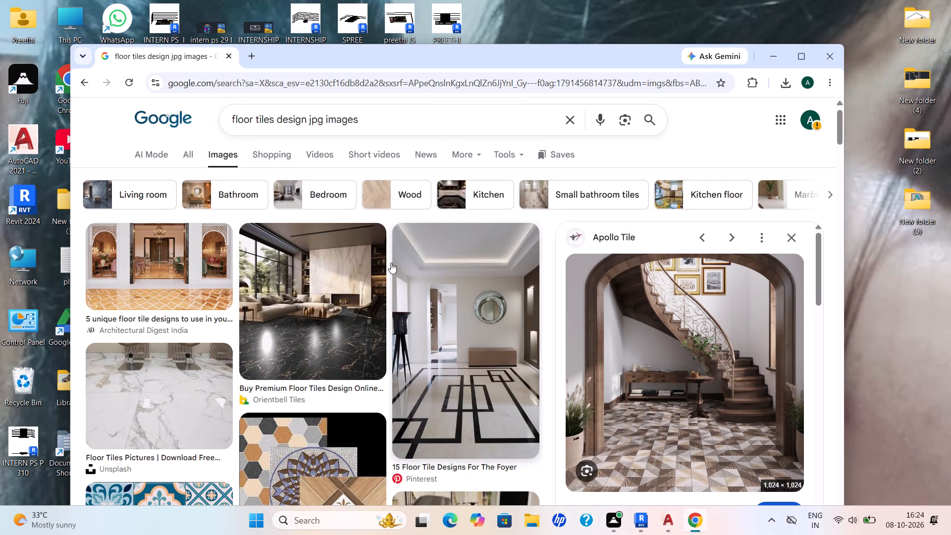
click(190, 303)
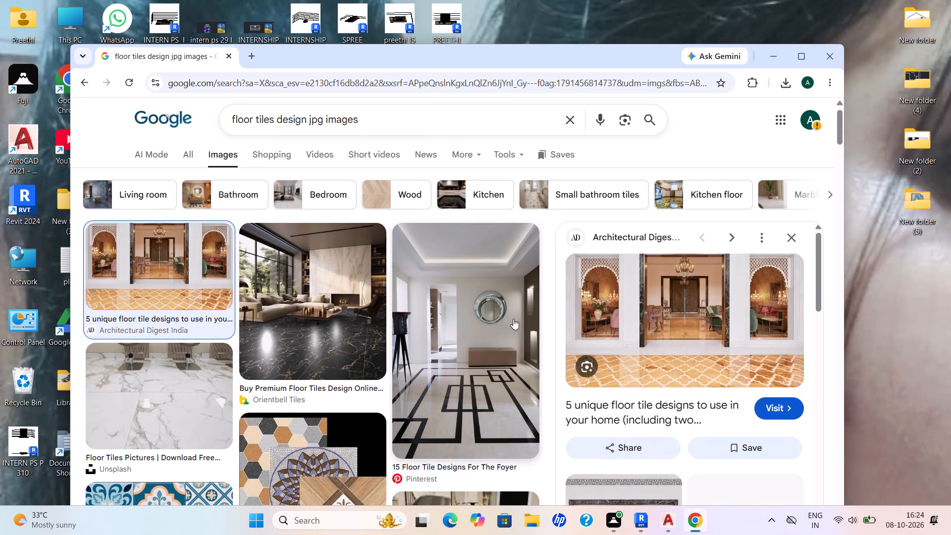
right_click(631, 305)
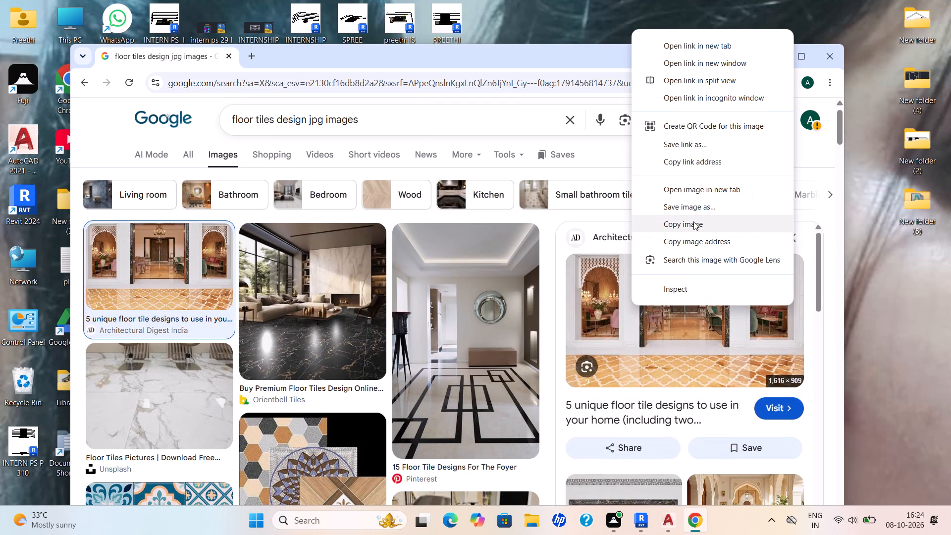
click(691, 202)
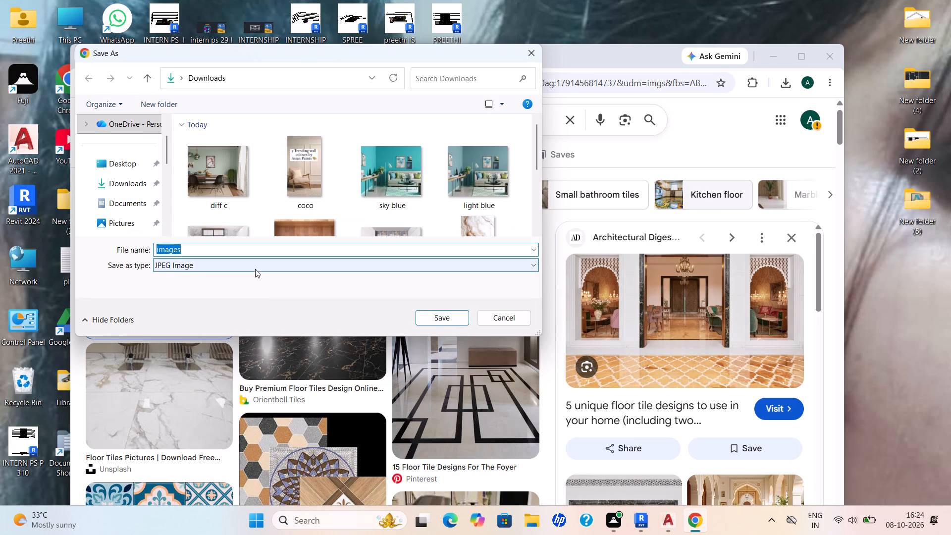
key(BackSpace)
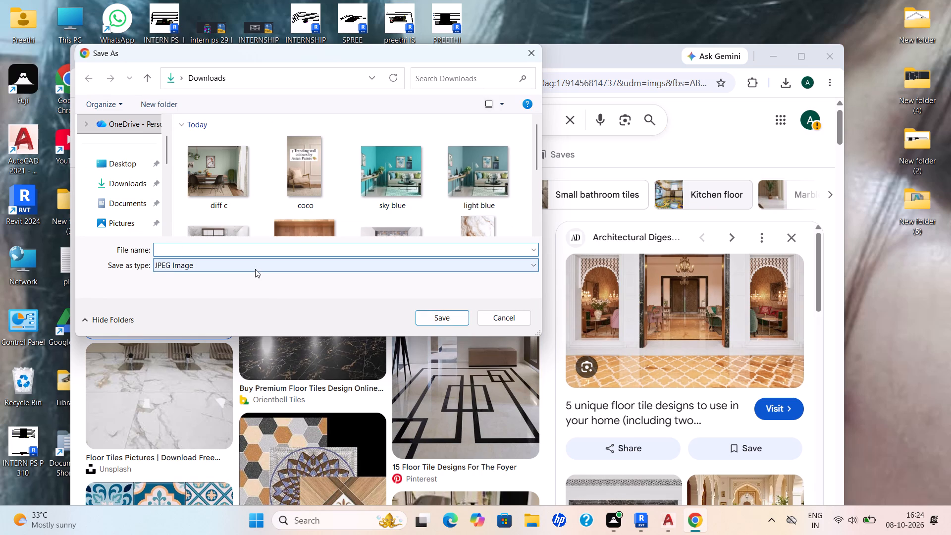
text(floor)
key(space)
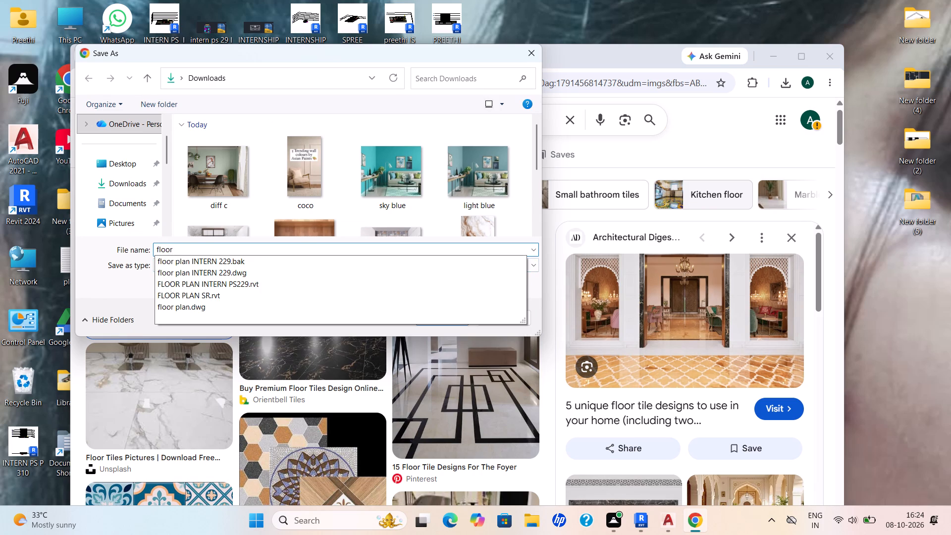
text(tile)
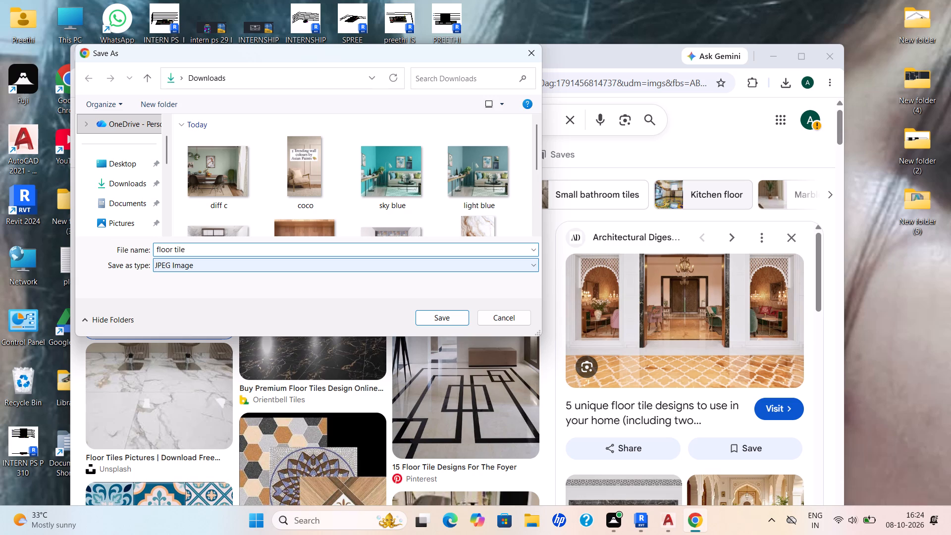
click(431, 320)
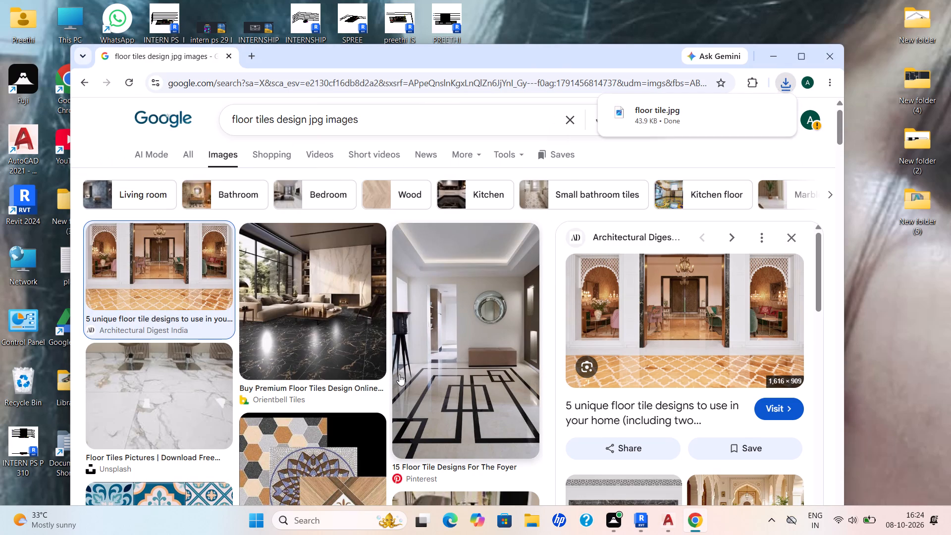
Look through the floor tile image results for another floor design suitable for the house model.
scroll(398, 346, down, 3)
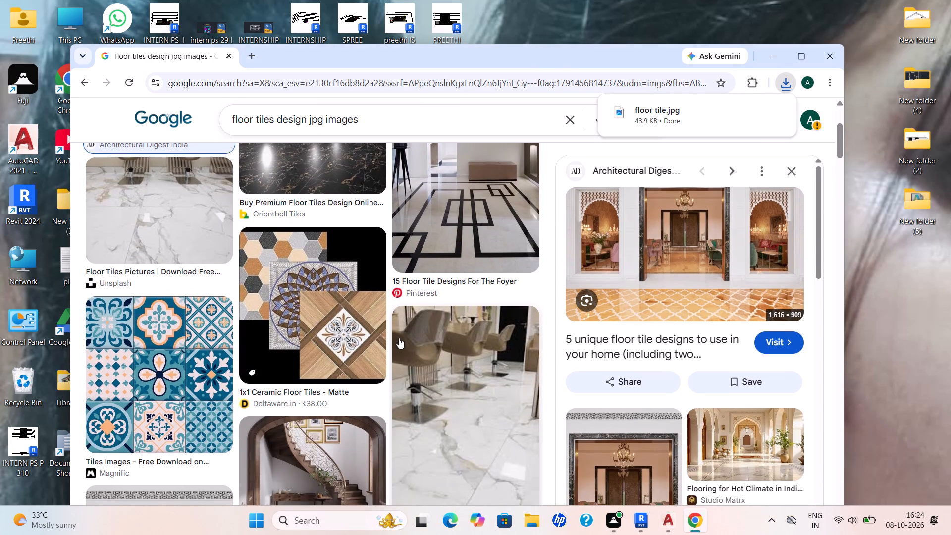
scroll(399, 338, down, 2)
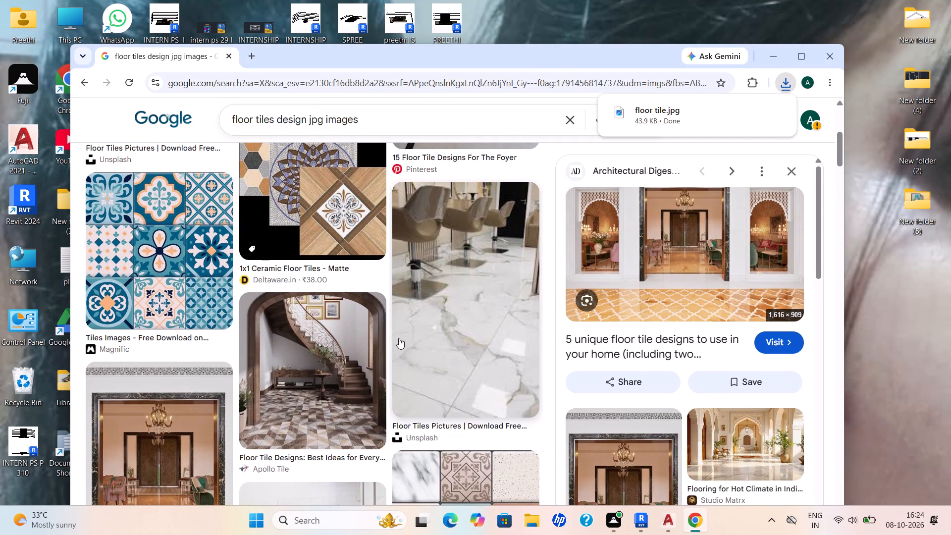
scroll(399, 338, down, 1)
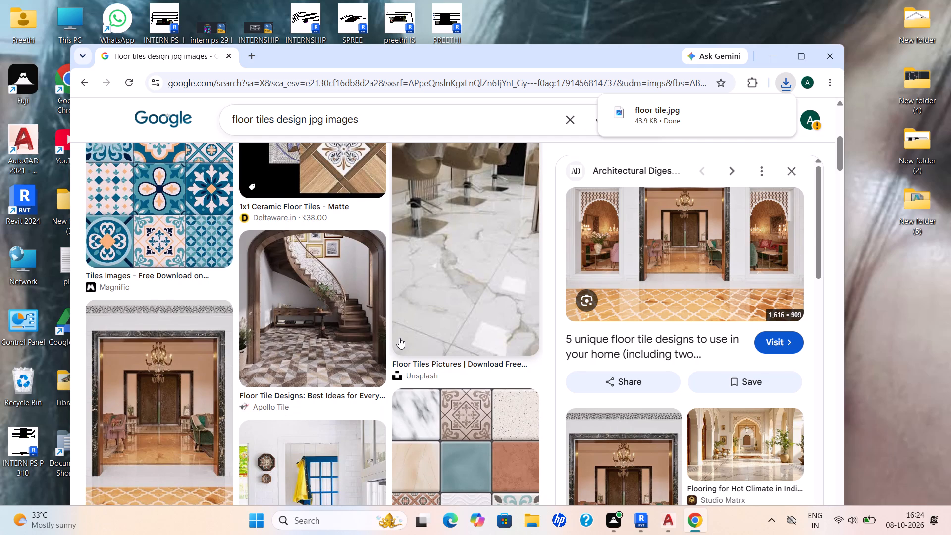
scroll(399, 338, down, 4)
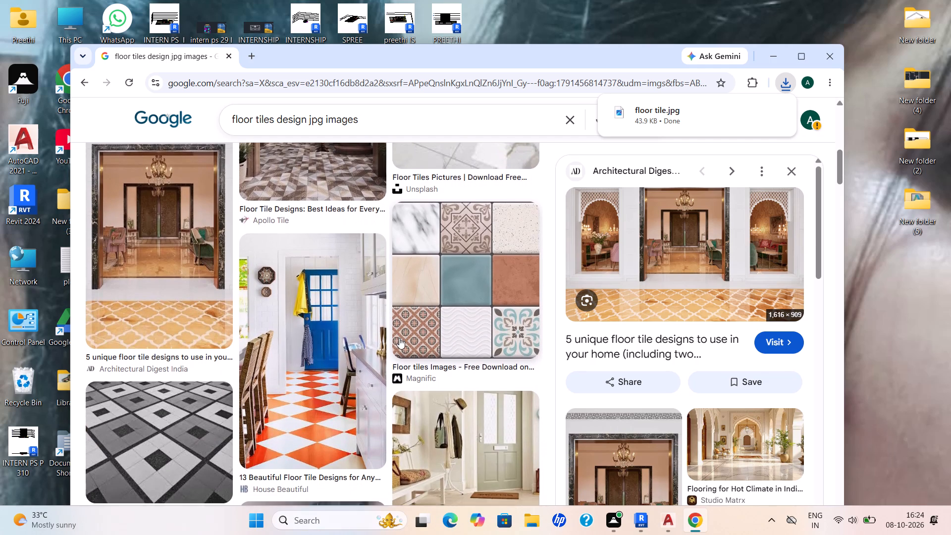
scroll(399, 338, down, 4)
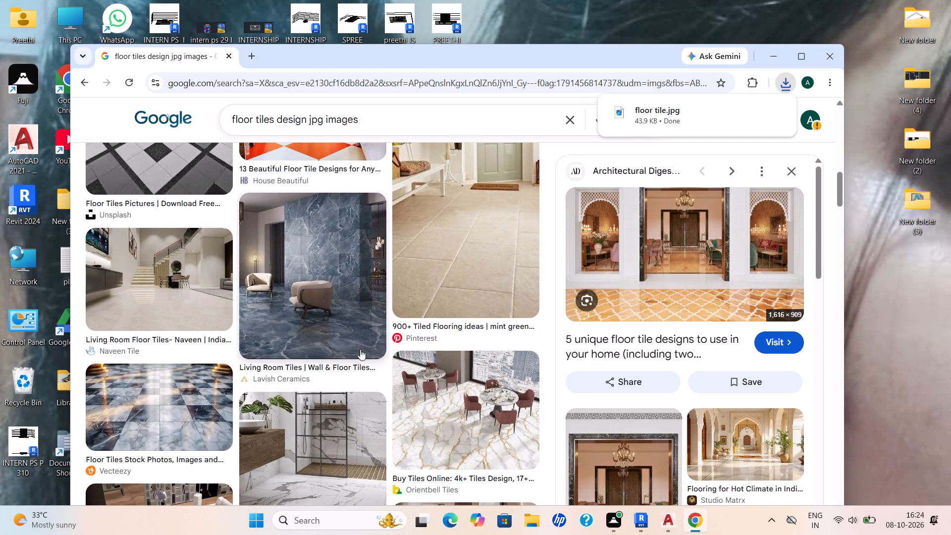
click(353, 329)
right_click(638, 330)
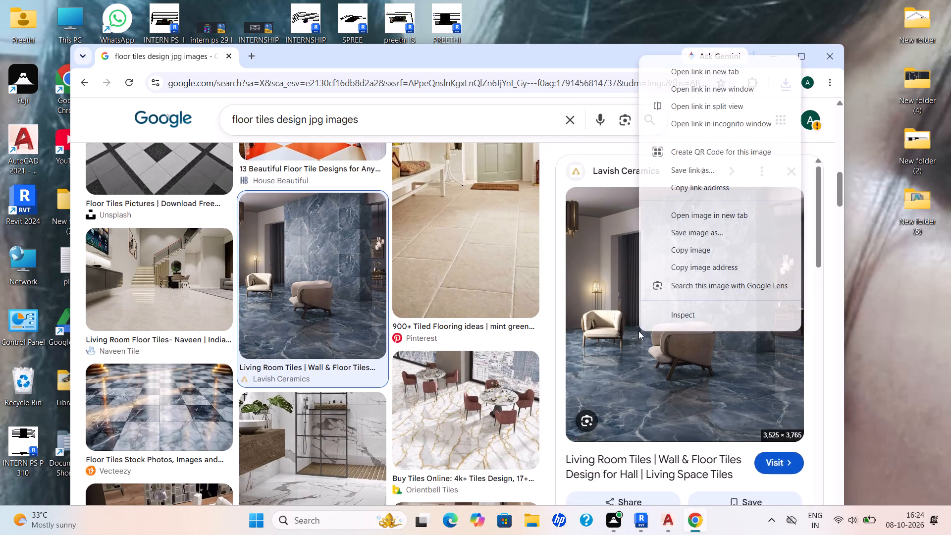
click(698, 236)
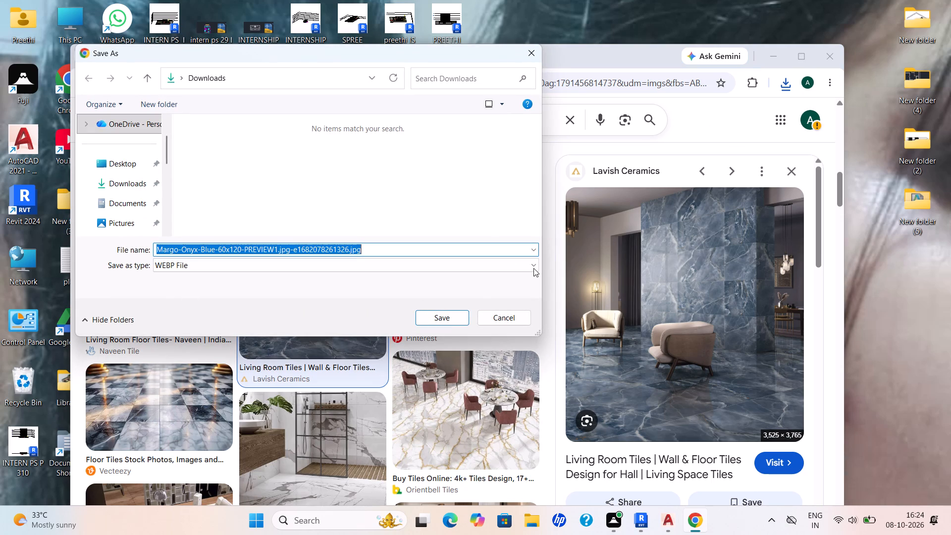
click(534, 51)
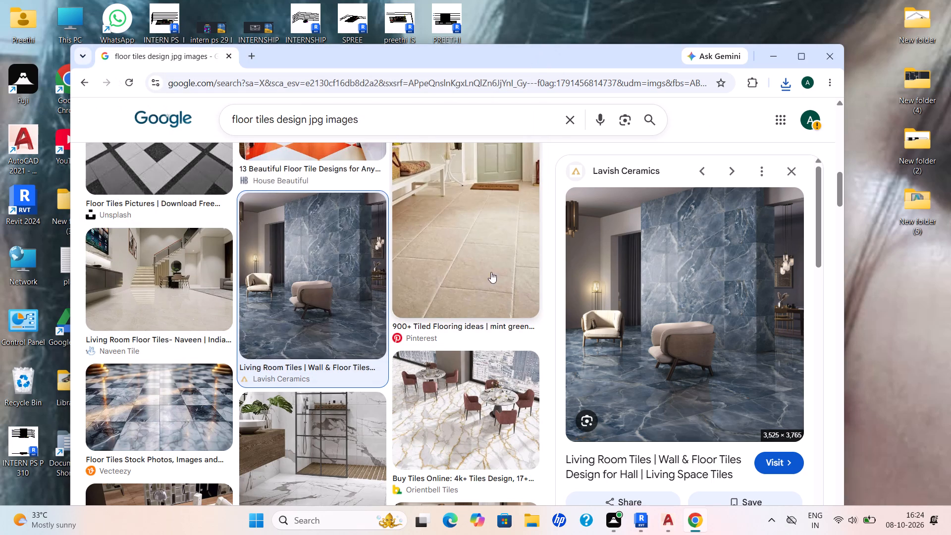
Save the Orientbell Tiles picture of the white marble floor with gold veins as a JPEG named FWC in Downloads.
click(451, 418)
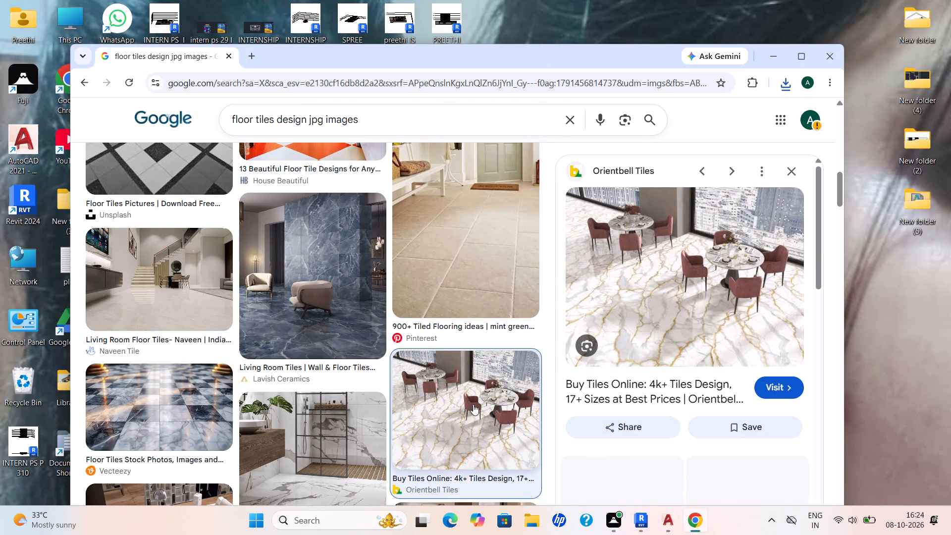
right_click(634, 319)
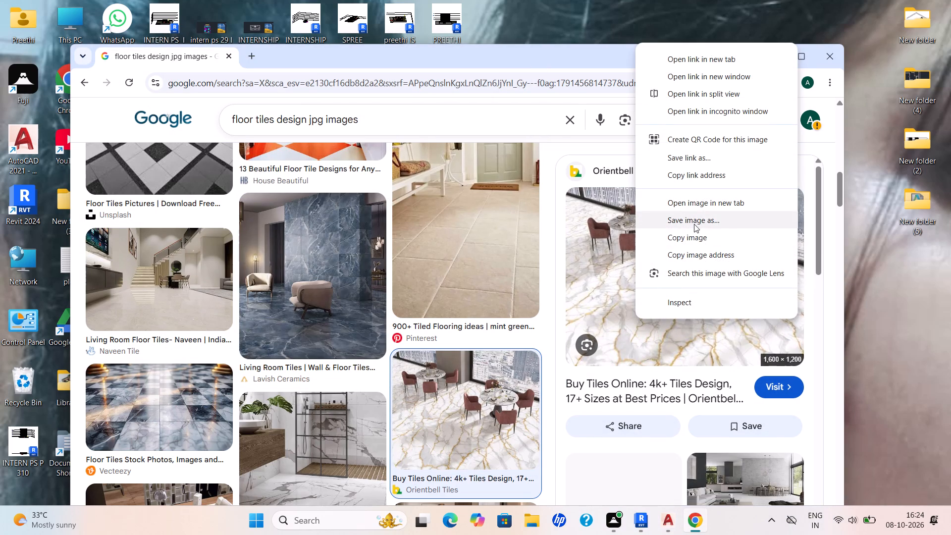
click(694, 224)
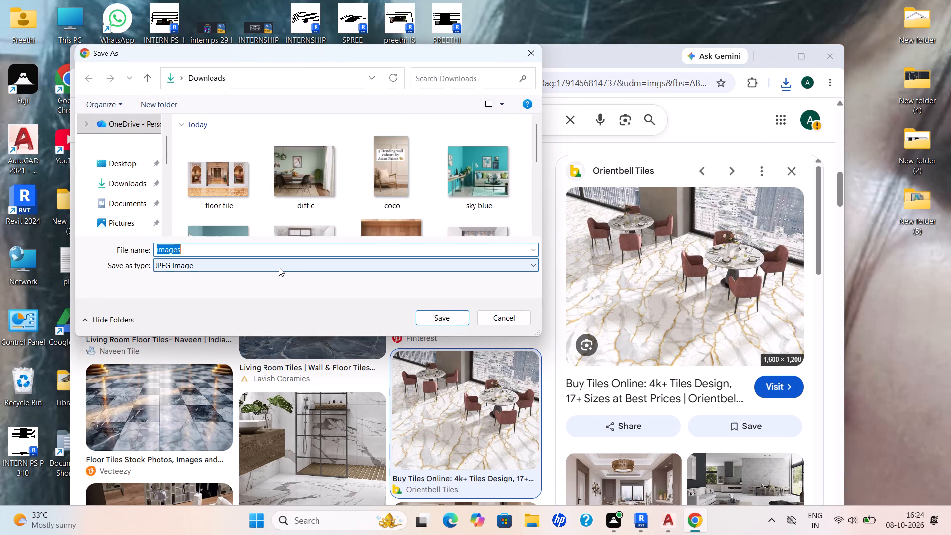
key(BackSpace)
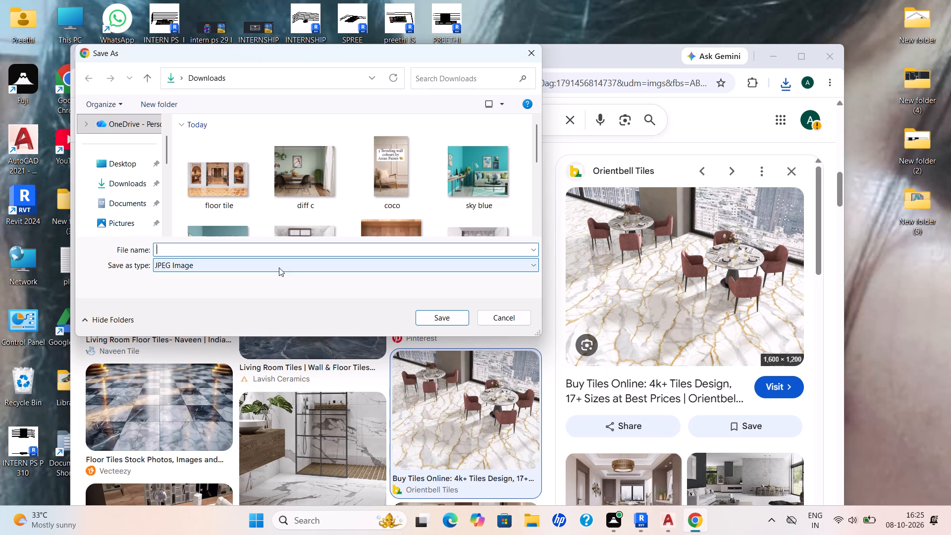
text(f)
key(space)
key(BackSpace)
key(f)
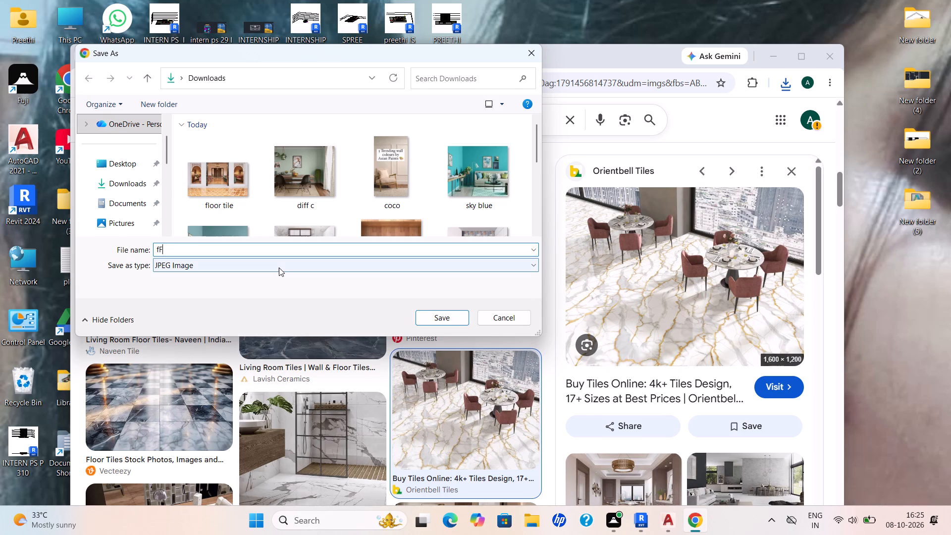
key(BackSpace)
key(BackSpace)
key(f)
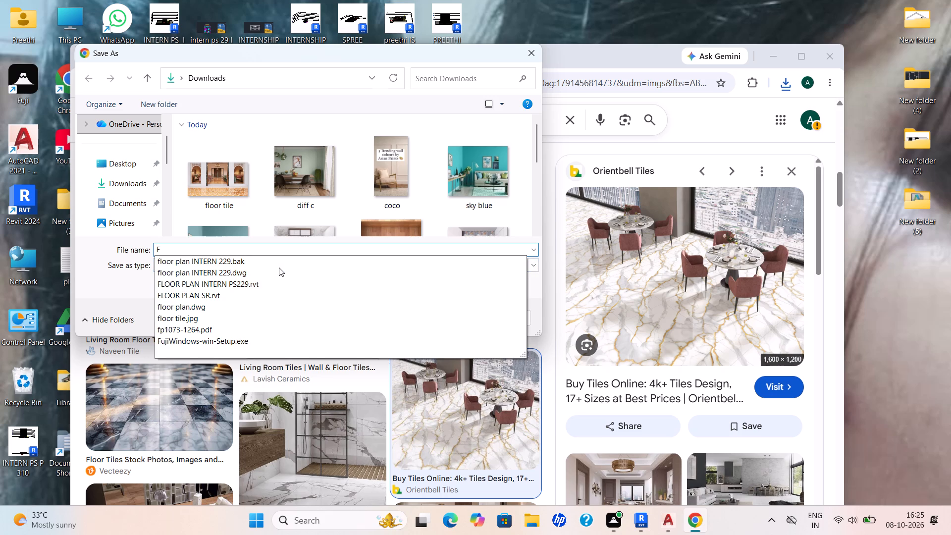
key(w)
key(c)
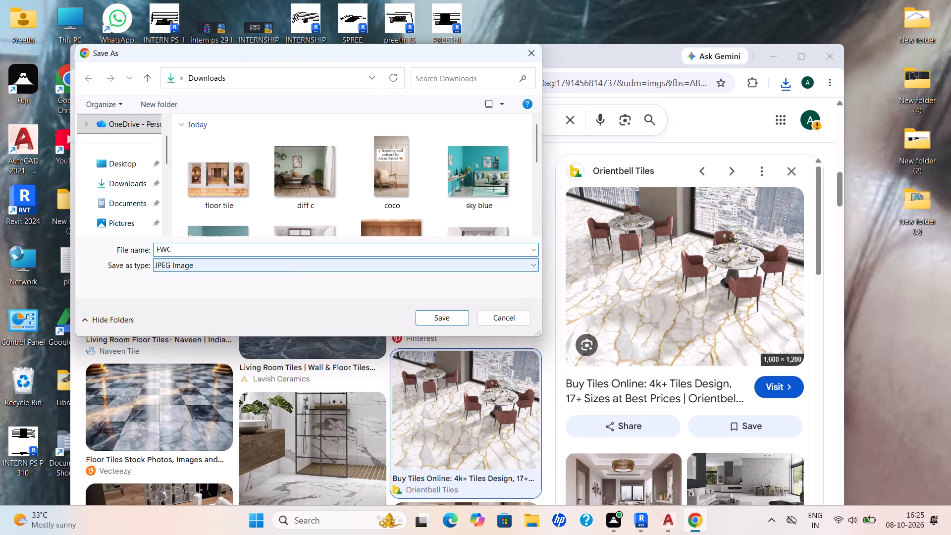
click(442, 321)
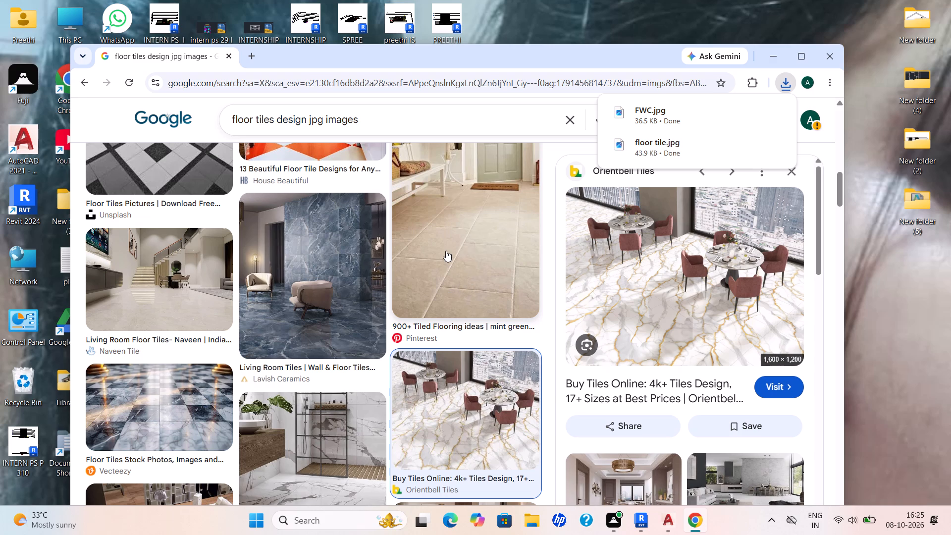
Save the Trendir picture of the multicoloured floral floor as a JPEG named MULTI FLOOR in Downloads.
scroll(334, 271, down, 2)
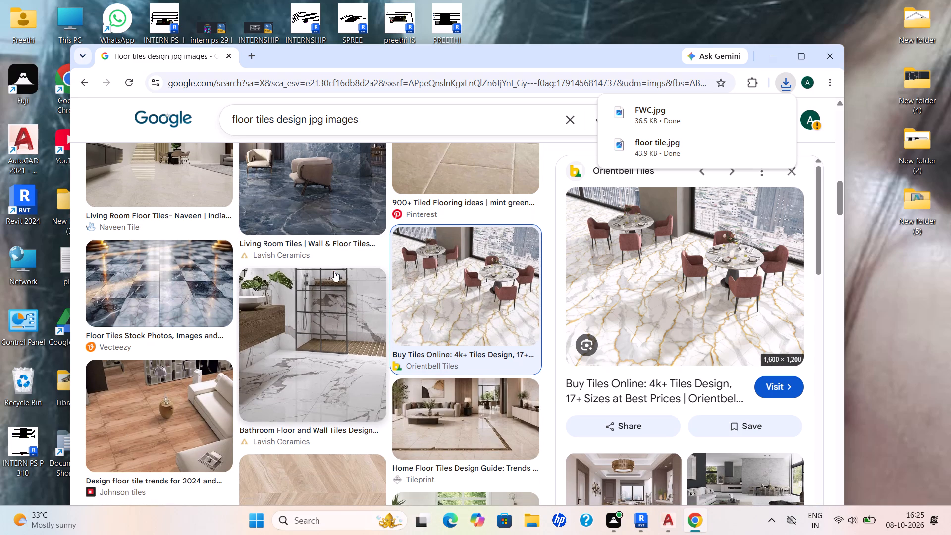
scroll(295, 297, down, 7)
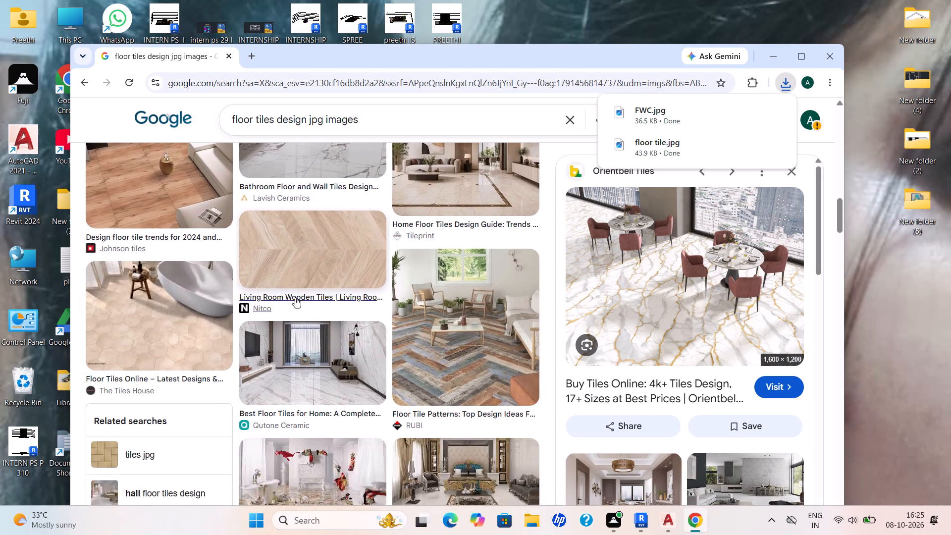
scroll(295, 297, down, 3)
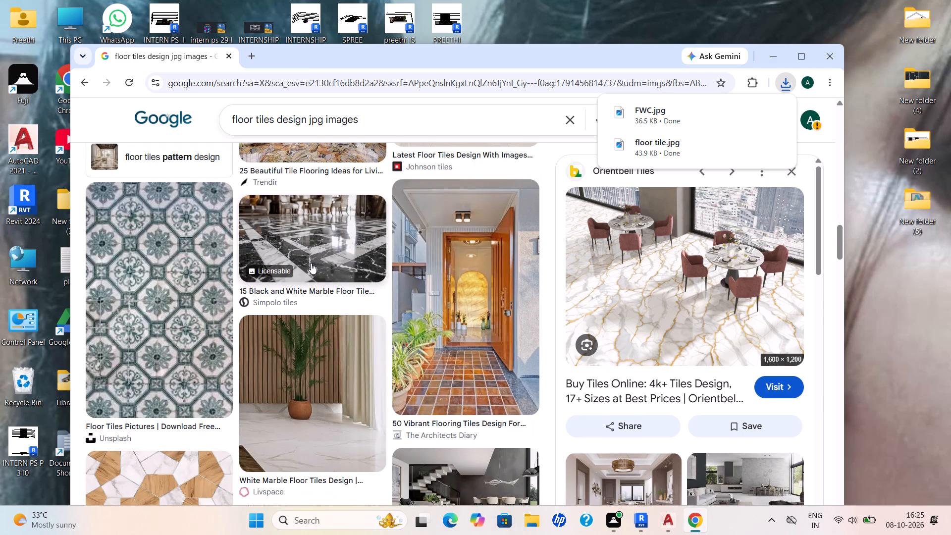
scroll(311, 263, up, 4)
click(320, 359)
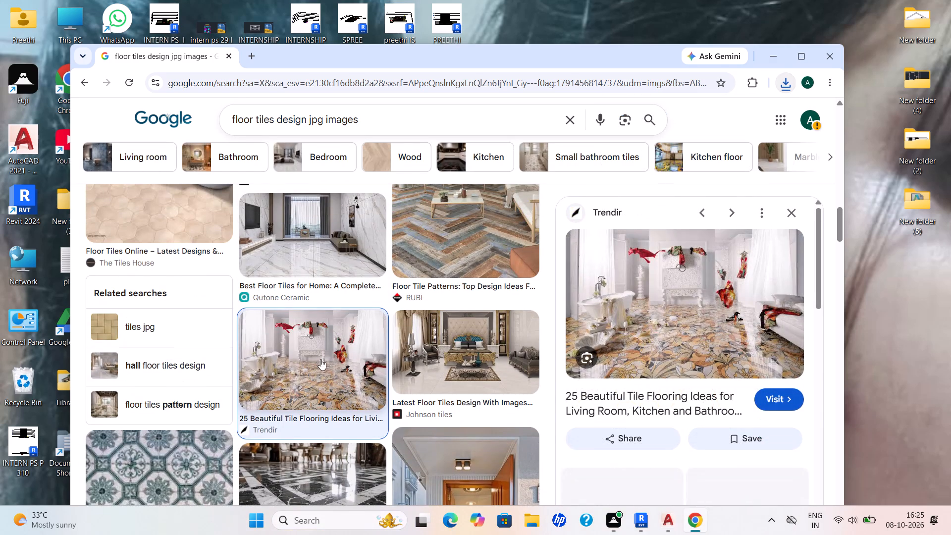
right_click(668, 304)
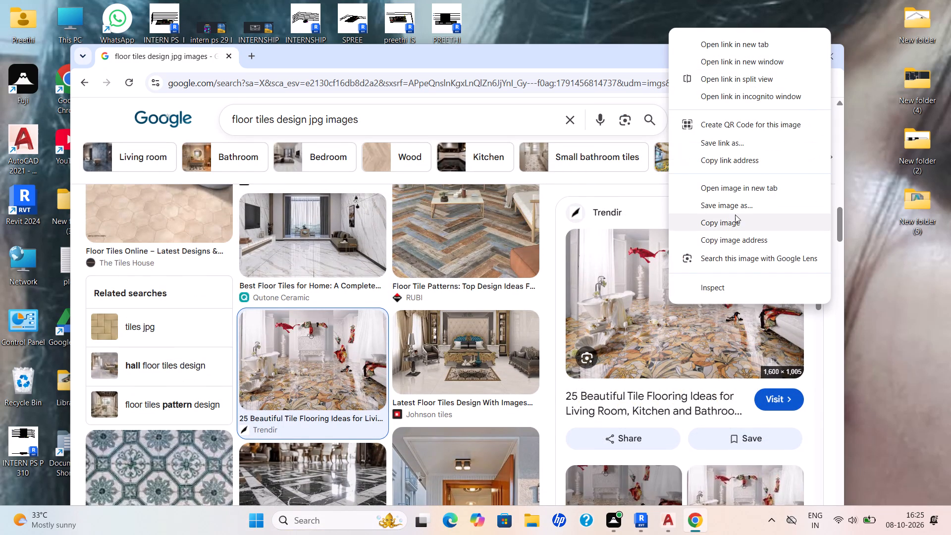
click(738, 203)
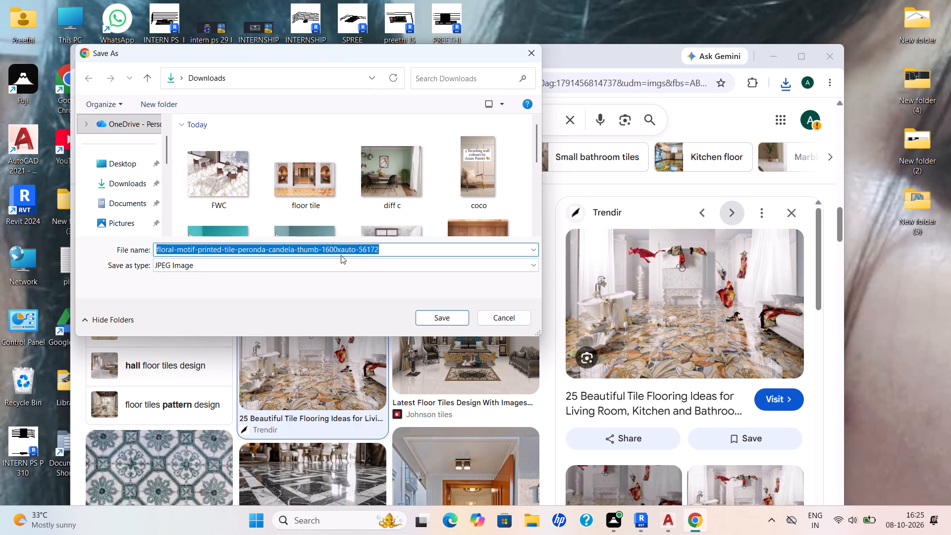
key(BackSpace)
text(MUL)
text(TI)
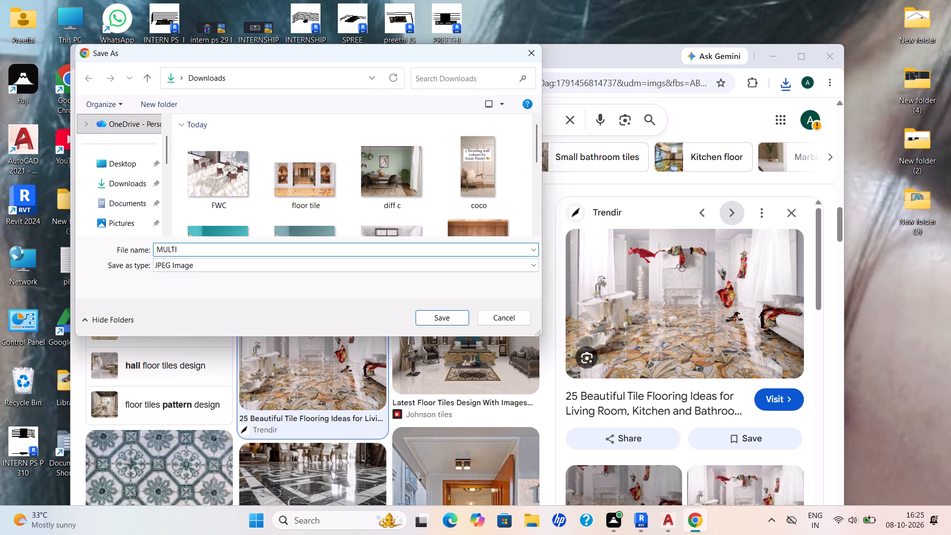
key(space)
text(FLOOR)
click(441, 321)
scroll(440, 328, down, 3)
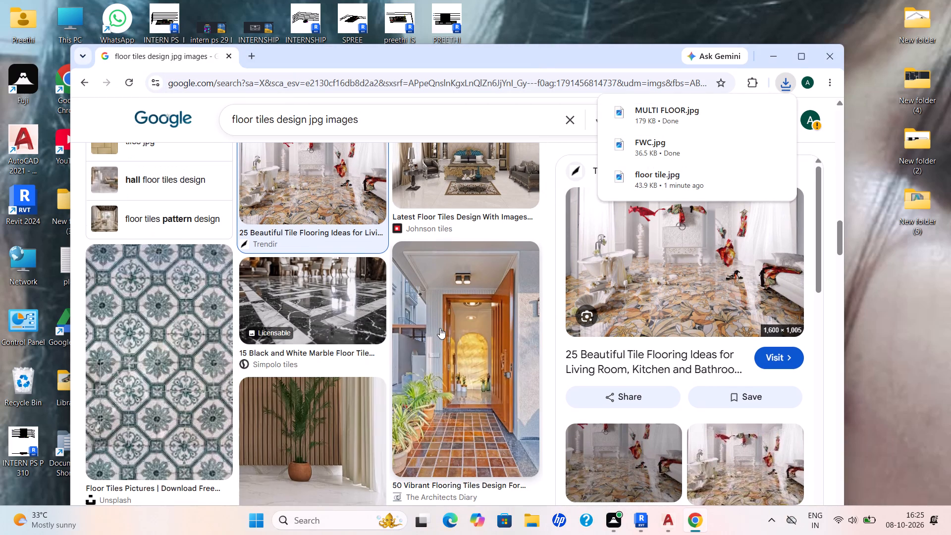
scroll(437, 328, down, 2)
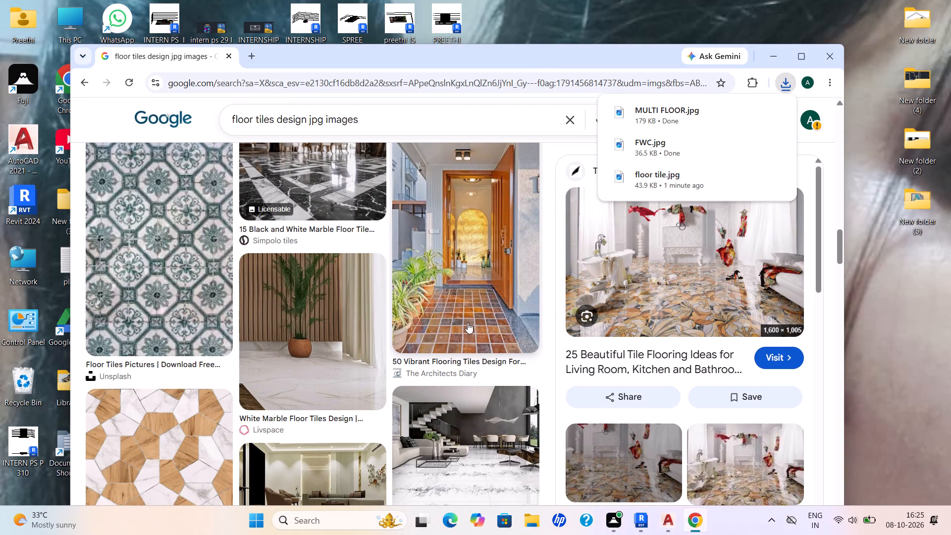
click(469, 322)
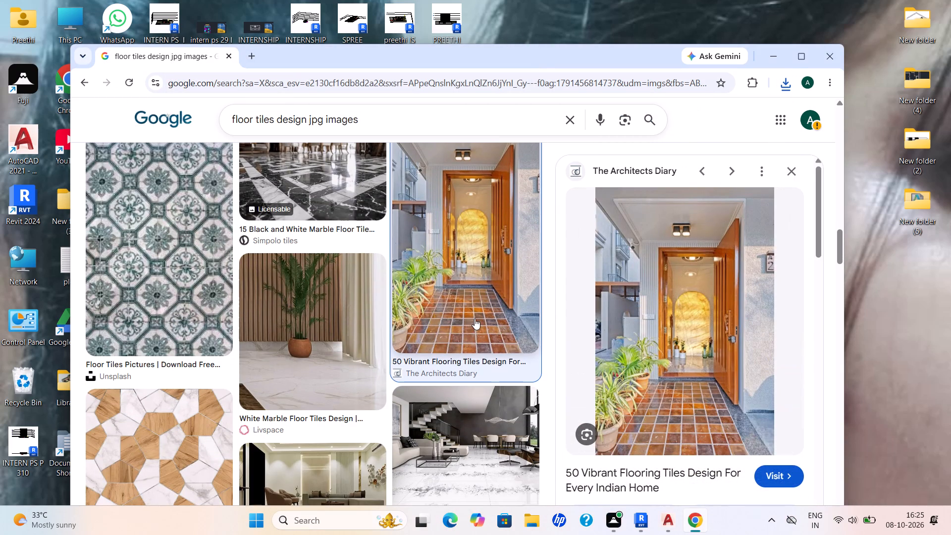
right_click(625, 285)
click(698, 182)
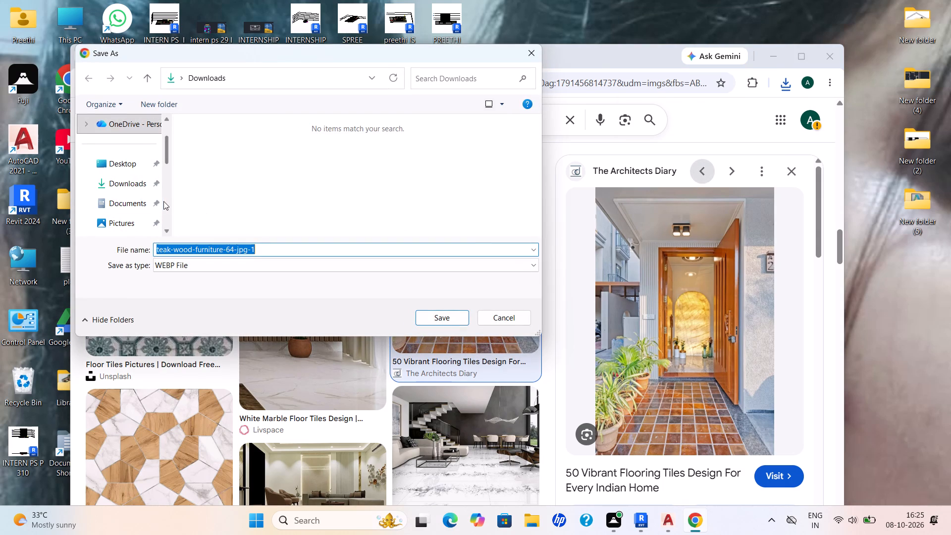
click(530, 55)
Look through more of the floor tile image results for a further floor design suitable for the house model.
scroll(303, 256, down, 3)
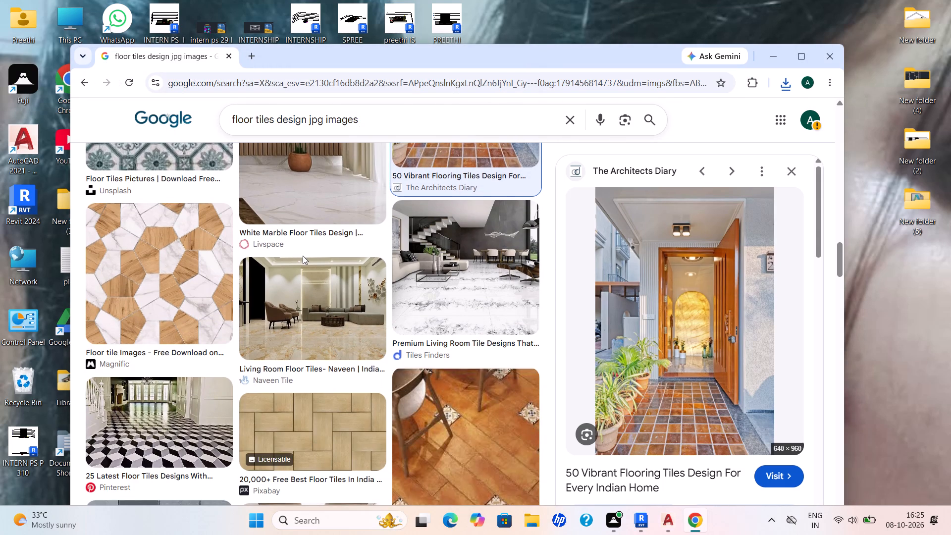
scroll(303, 256, down, 3)
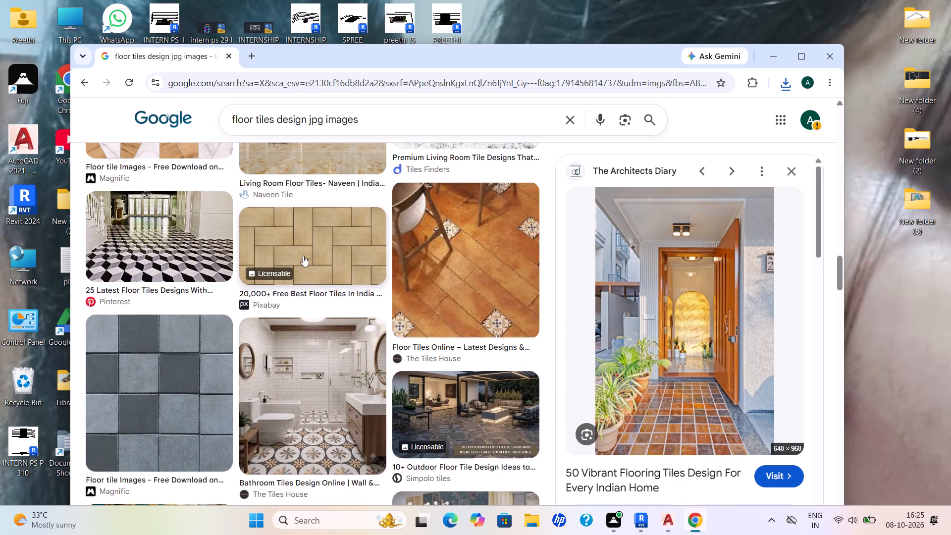
scroll(303, 256, down, 4)
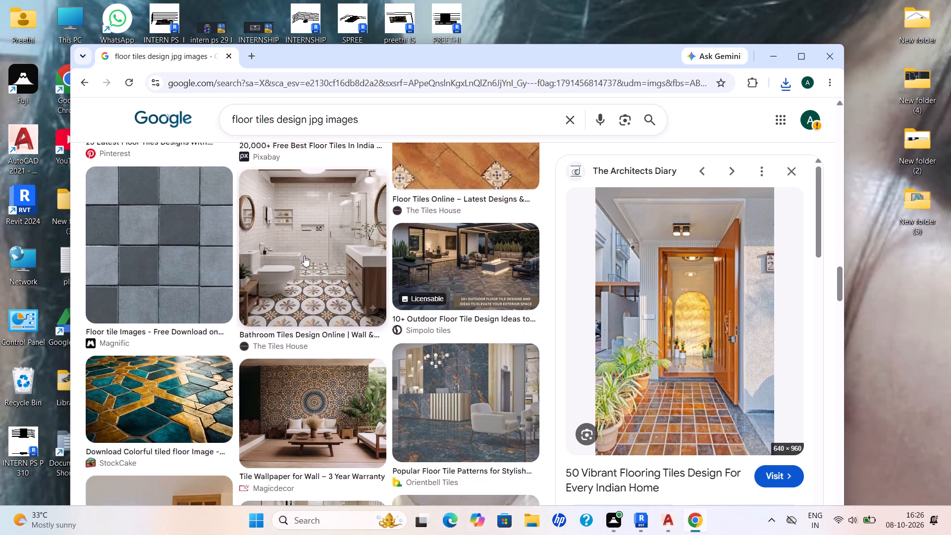
scroll(304, 256, down, 6)
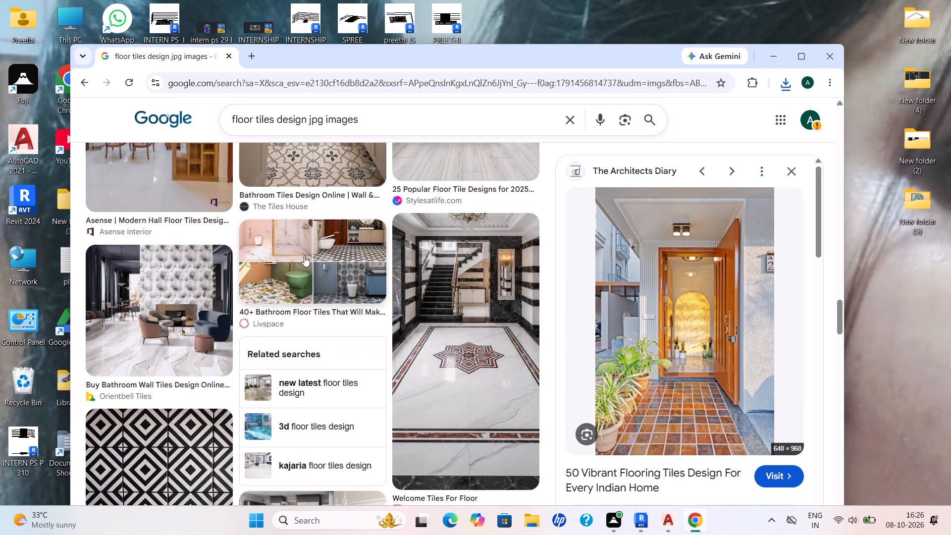
scroll(304, 256, up, 1)
scroll(304, 256, down, 3)
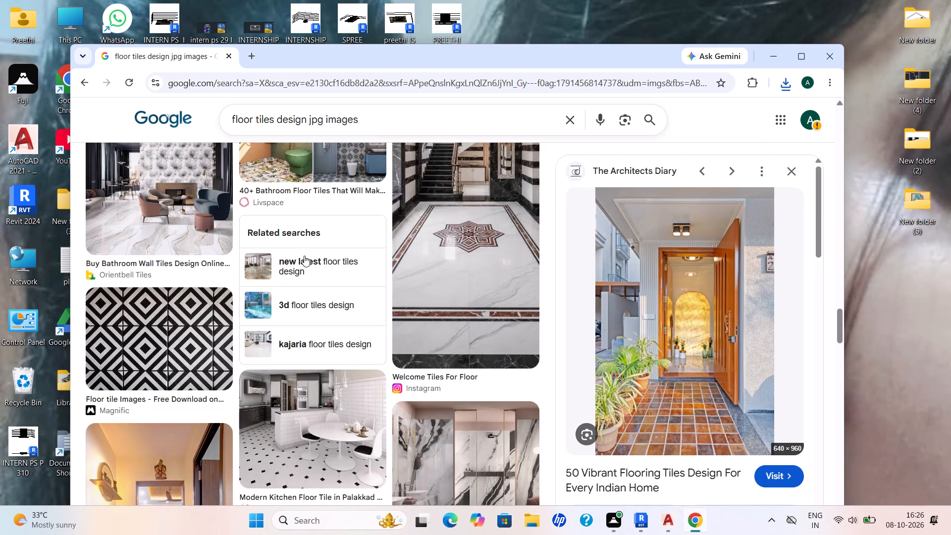
scroll(304, 256, up, 3)
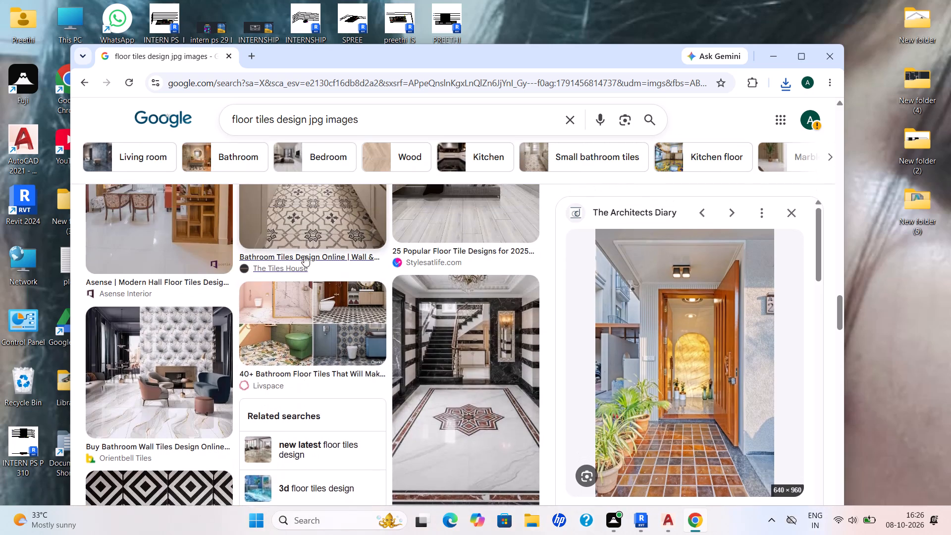
scroll(304, 256, up, 6)
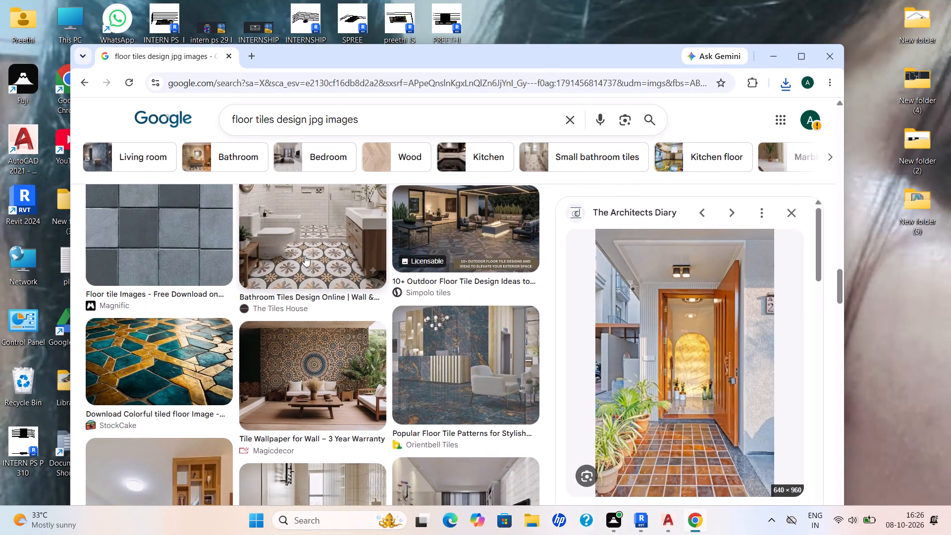
scroll(305, 256, up, 4)
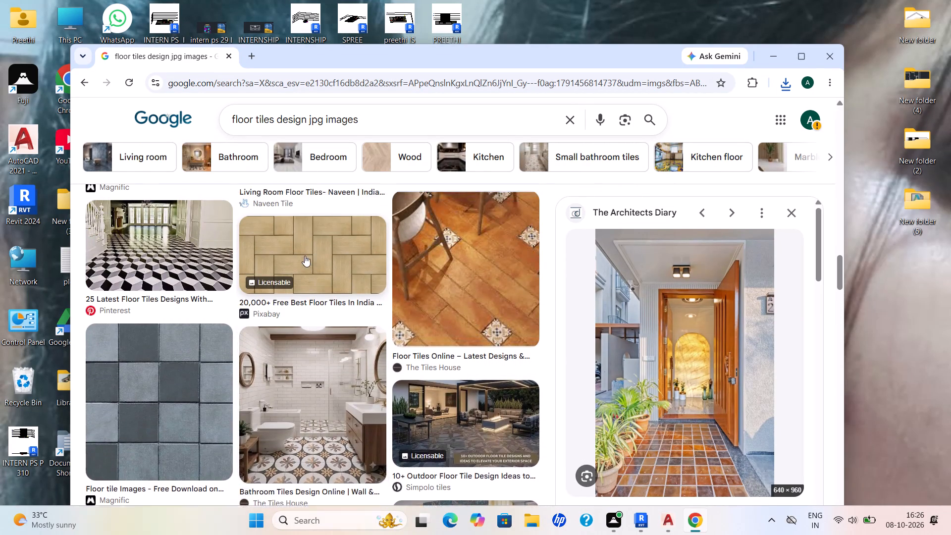
scroll(305, 256, up, 6)
scroll(305, 256, down, 4)
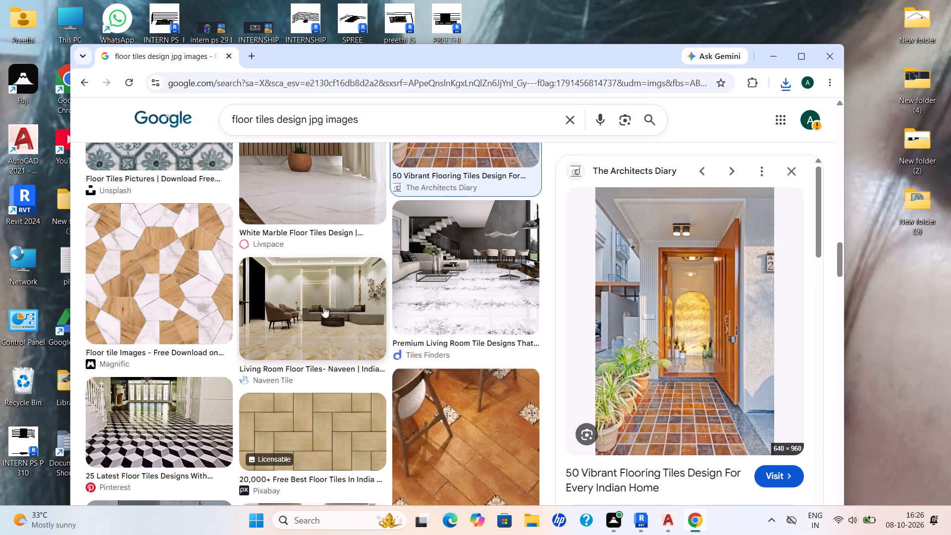
scroll(328, 326, down, 1)
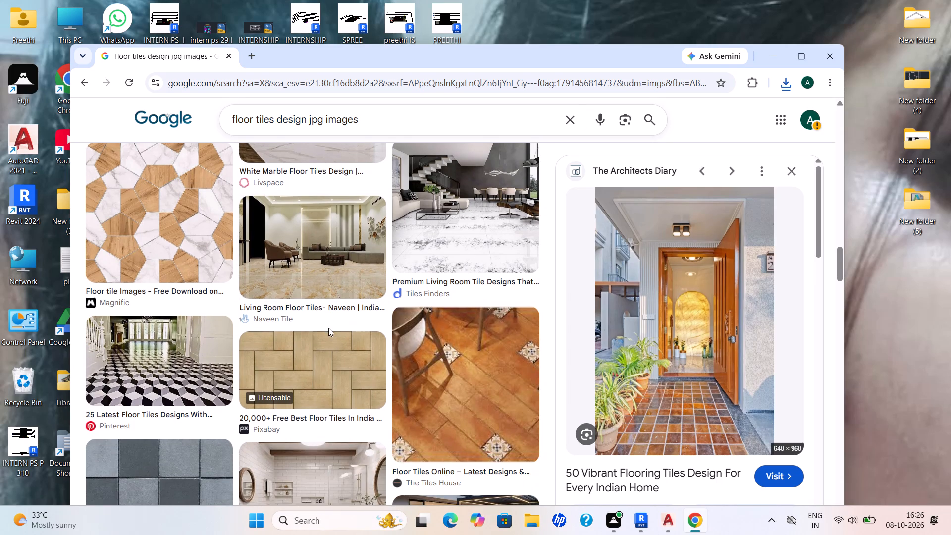
scroll(328, 328, up, 7)
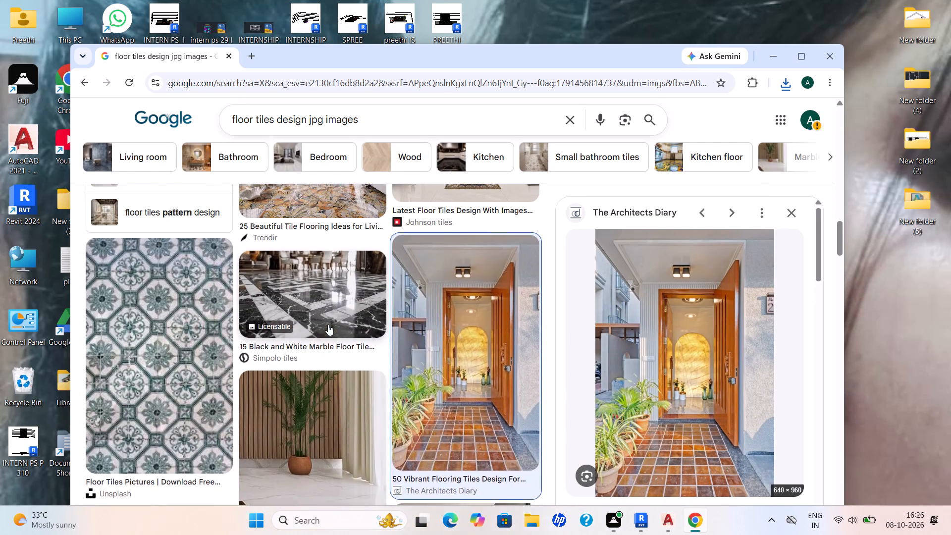
Save the Simpolo tiles picture of the black and white marble floor as a JPEG named FL BW in Downloads.
click(332, 347)
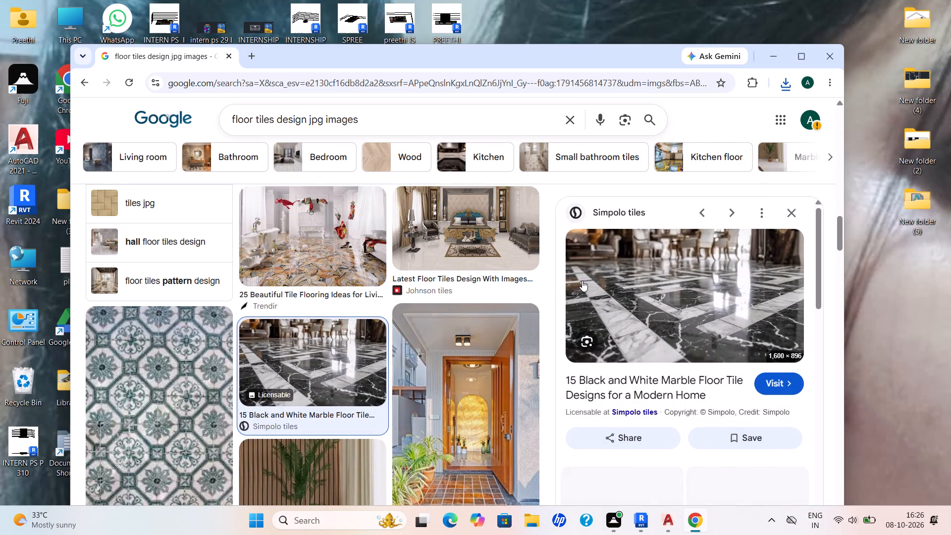
right_click(582, 280)
click(642, 185)
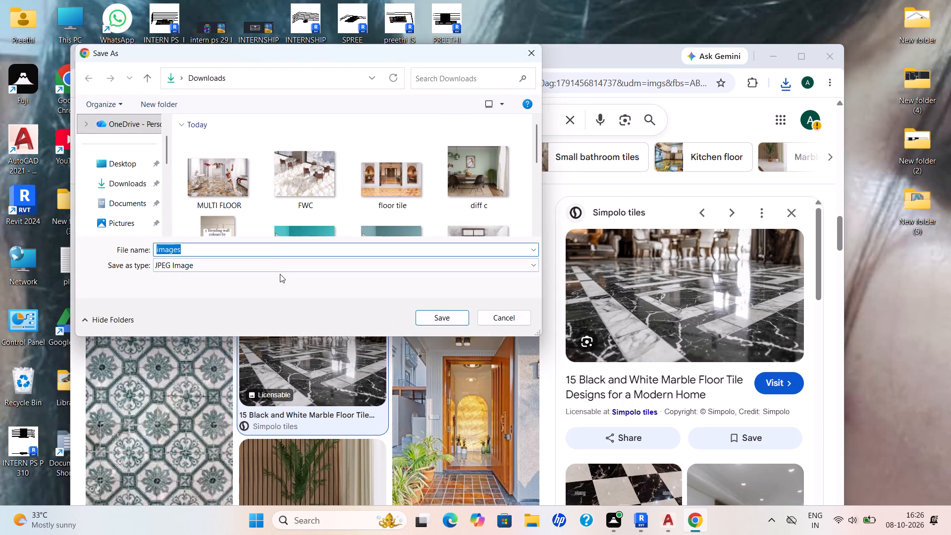
key(BackSpace)
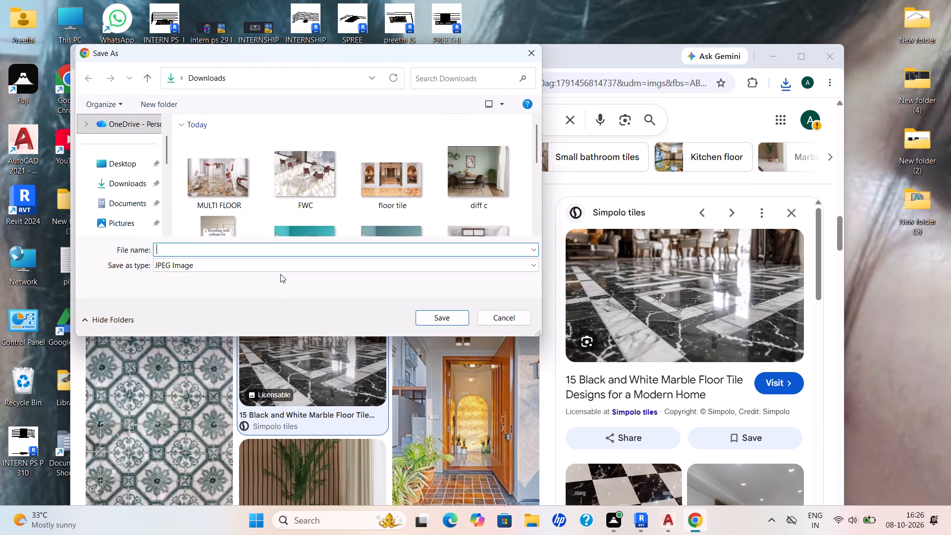
key(f)
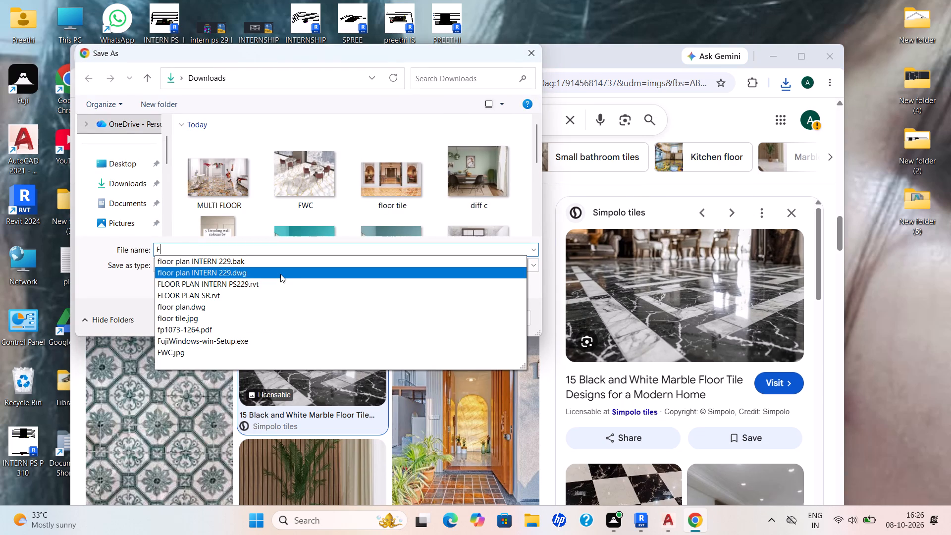
text(L)
key(space)
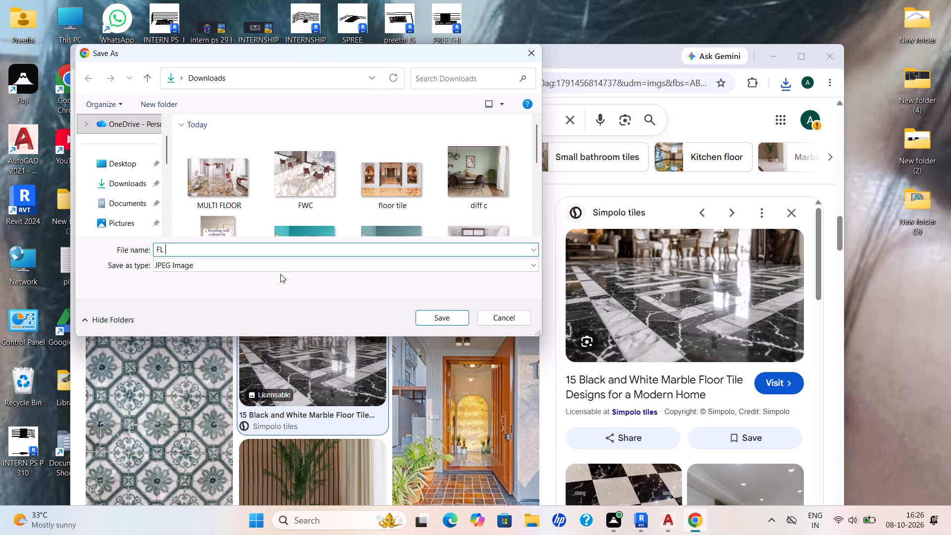
key(b)
key(w)
click(435, 313)
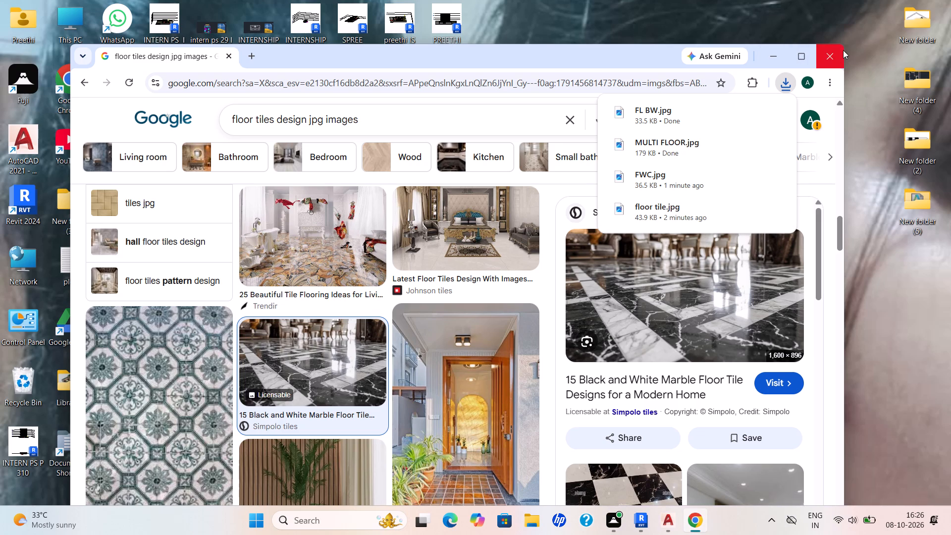
click(863, 37)
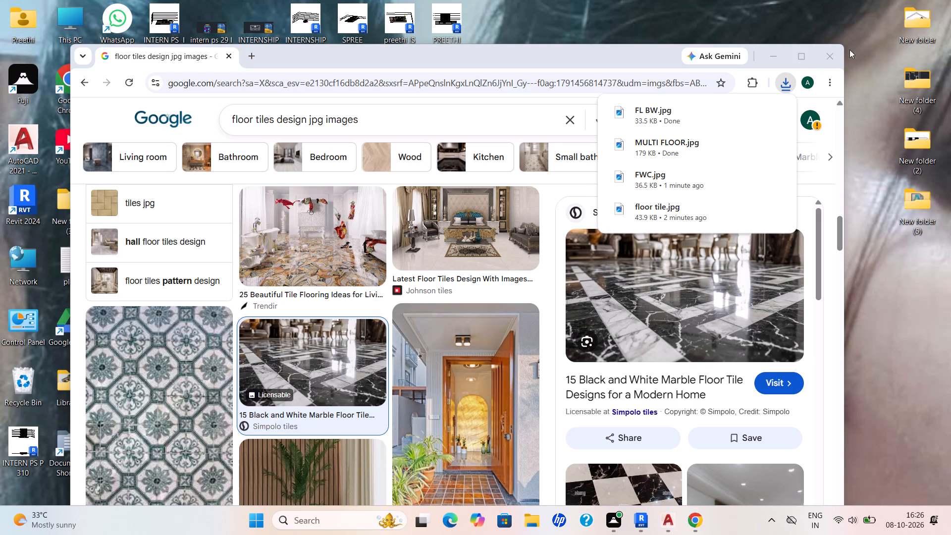
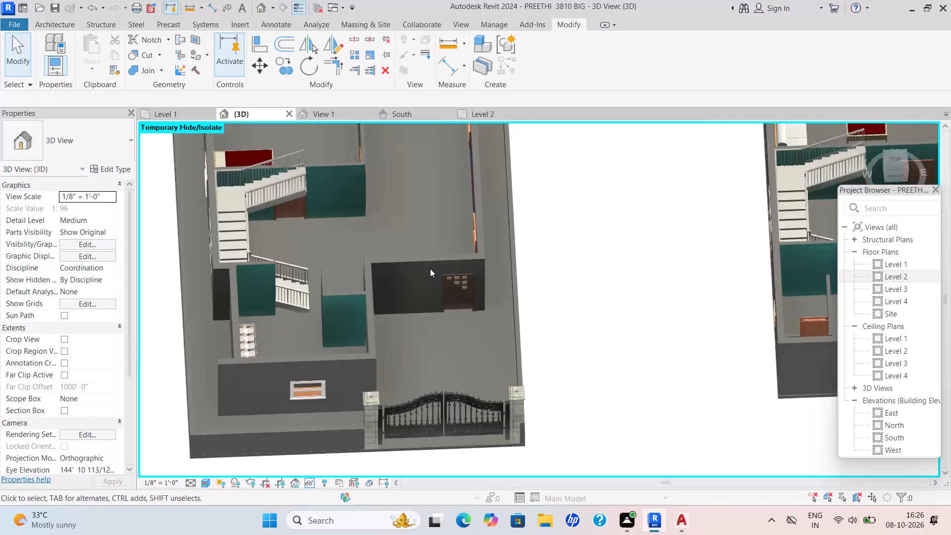
Reset the temporary hide/isolate state of the 3D view.
scroll(430, 268, up, 2)
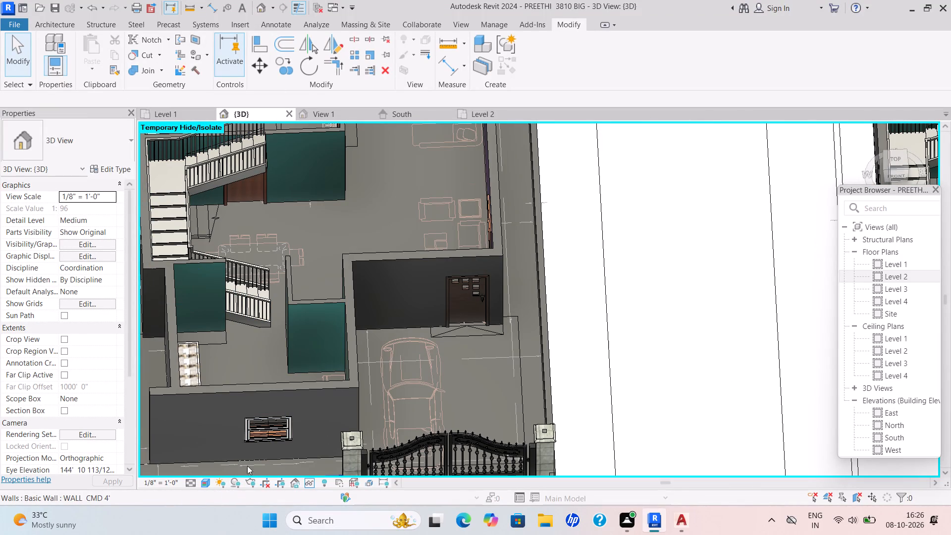
scroll(261, 454, down, 3)
scroll(237, 492, up, 4)
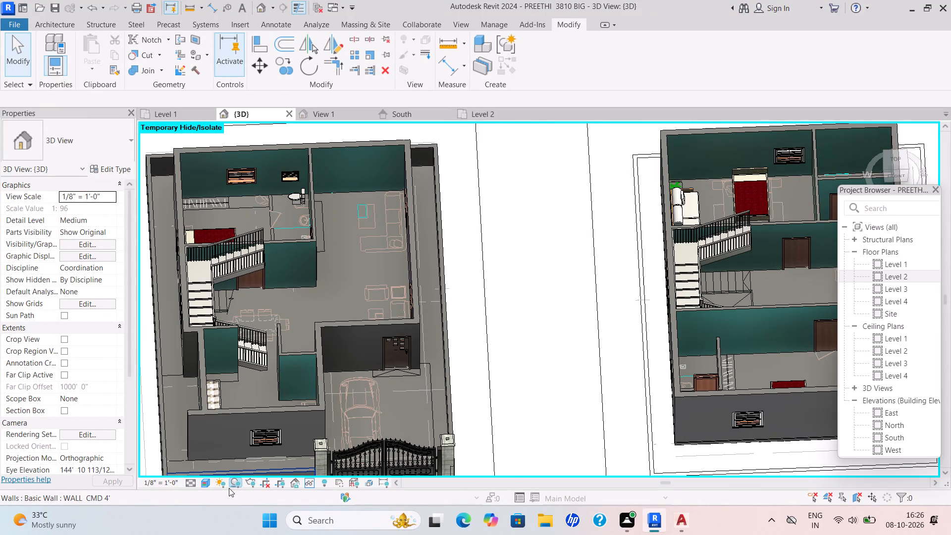
scroll(229, 488, up, 3)
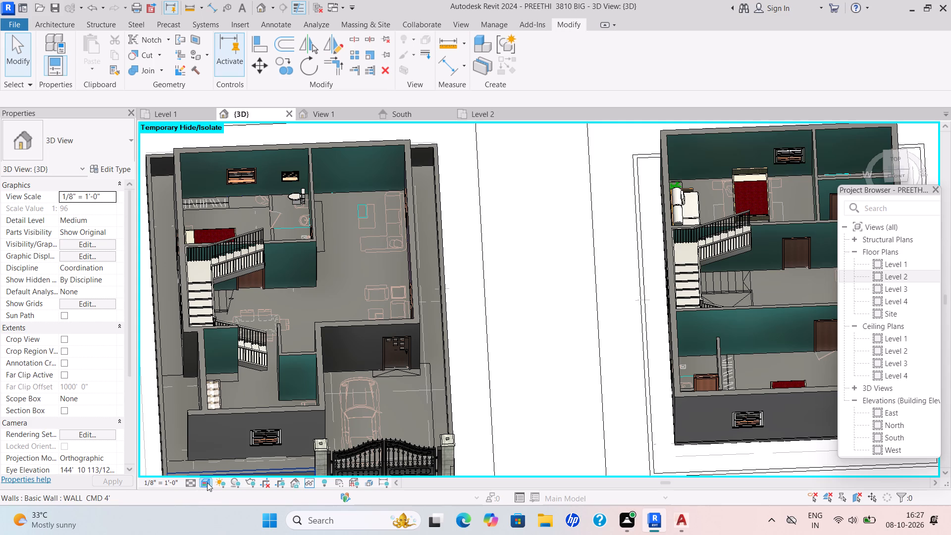
click(207, 482)
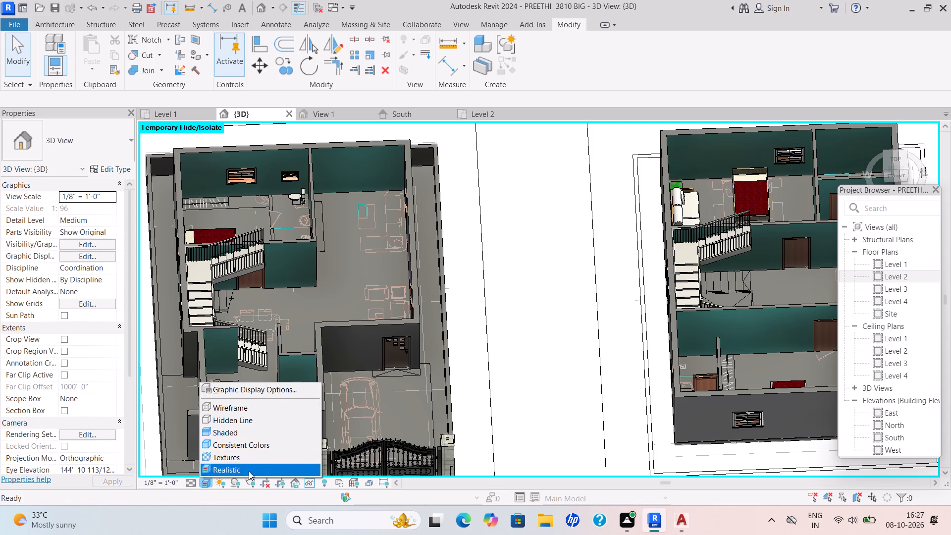
click(388, 452)
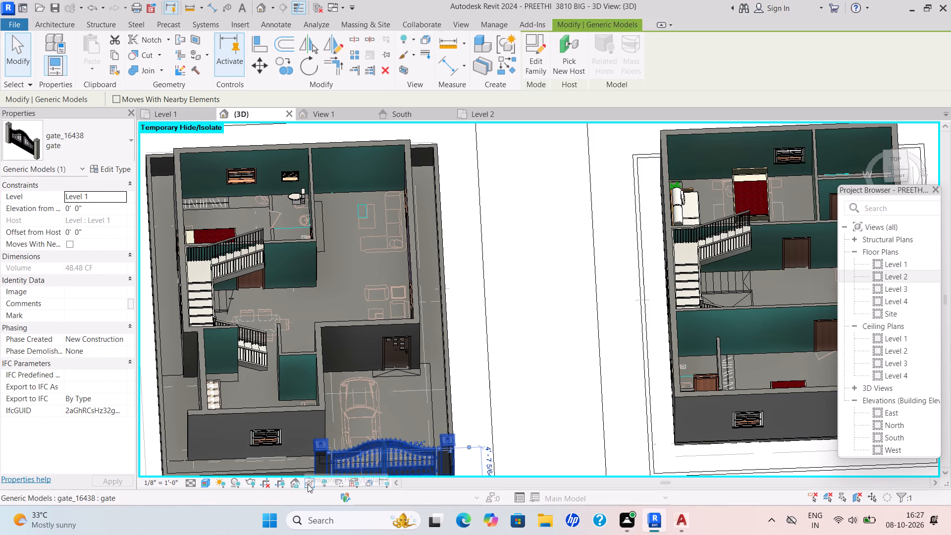
key(Escape)
click(309, 484)
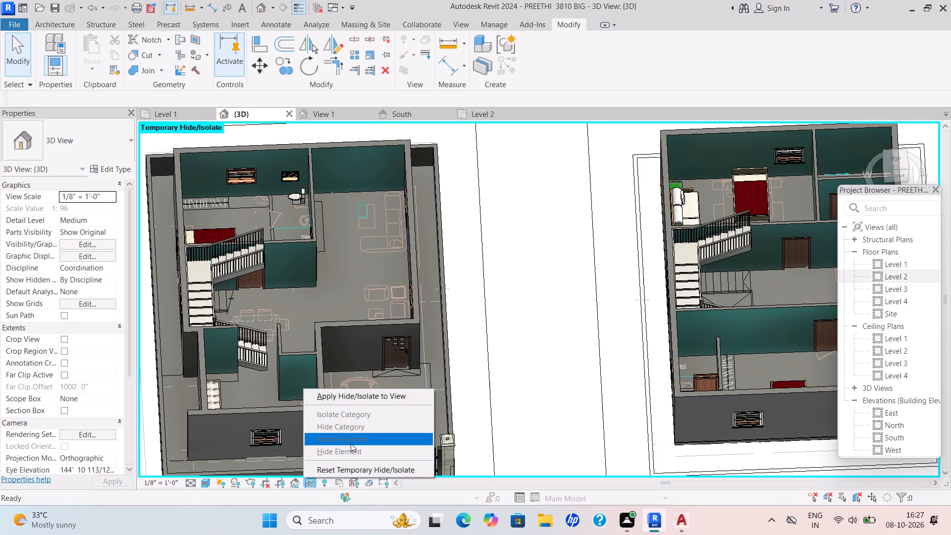
click(344, 468)
Look over the separate floor models of the house in the 3D view.
scroll(590, 242, down, 3)
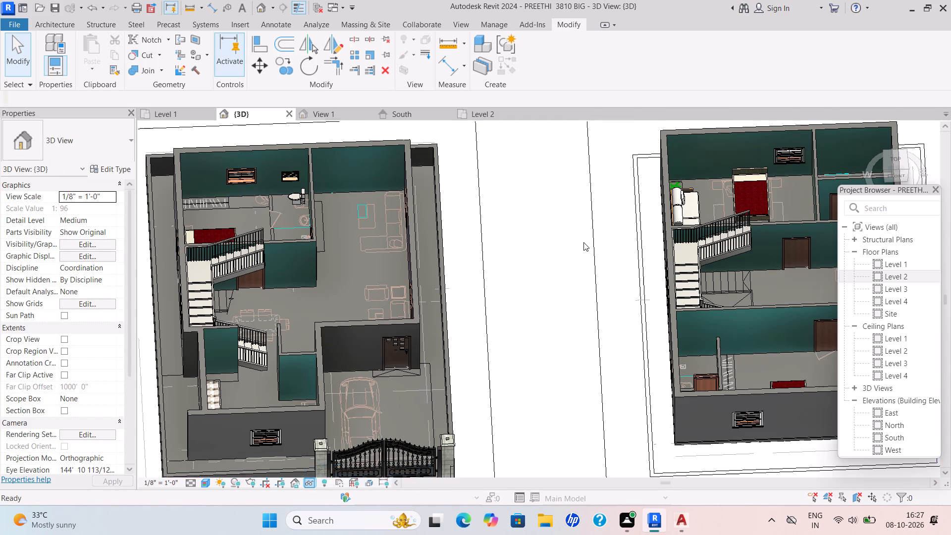
scroll(594, 244, down, 1)
middle_drag(593, 246, 423, 292)
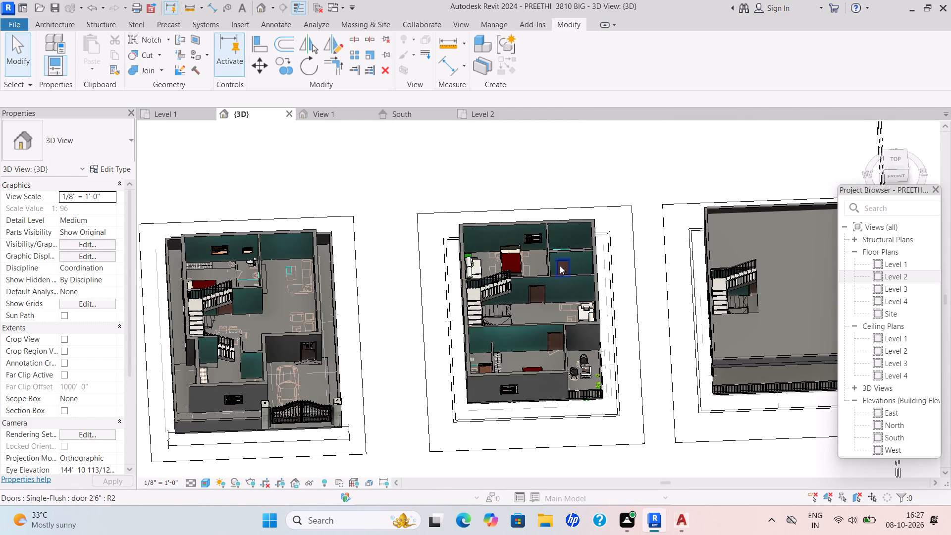
scroll(561, 266, down, 2)
middle_drag(561, 266, 479, 277)
middle_click(477, 274)
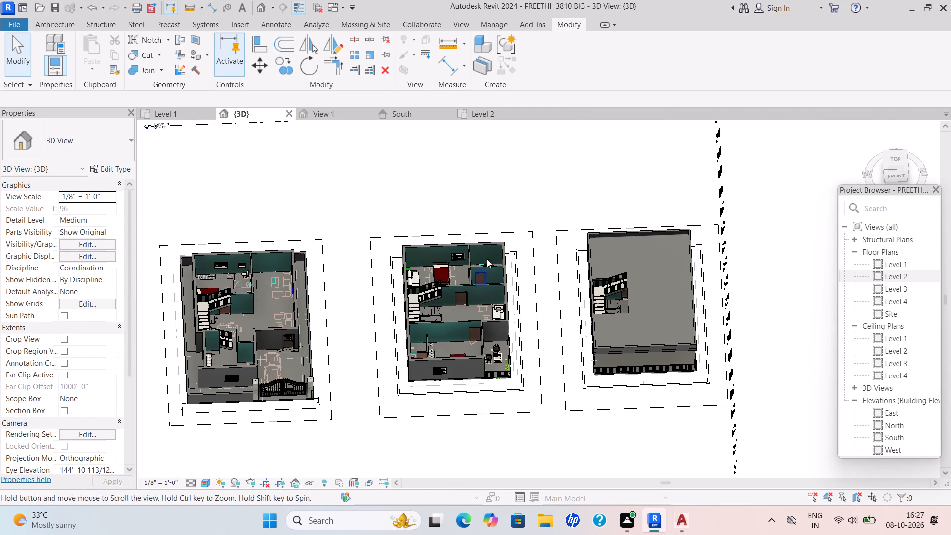
scroll(284, 299, up, 4)
middle_drag(302, 297, 528, 265)
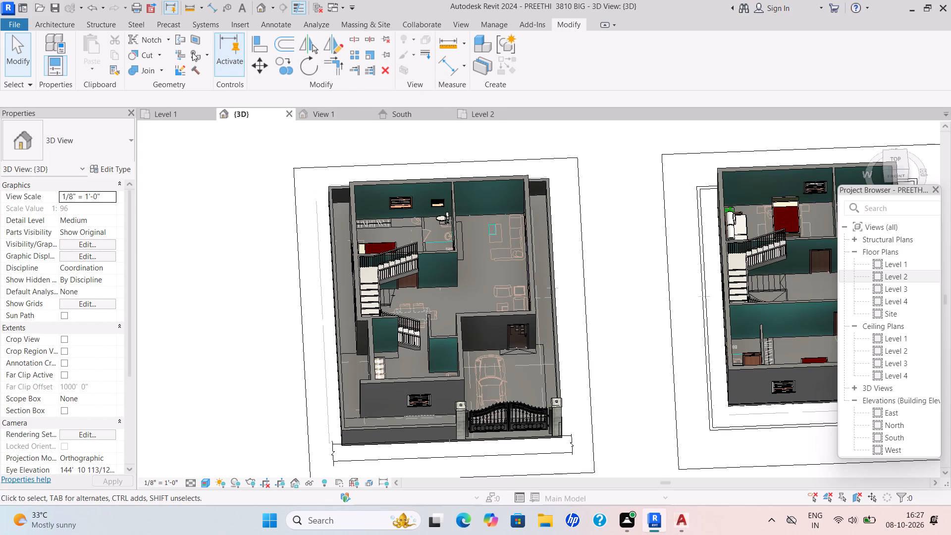
Create a new project material and set its appearance image to FL BW.jpg from Downloads.
click(66, 26)
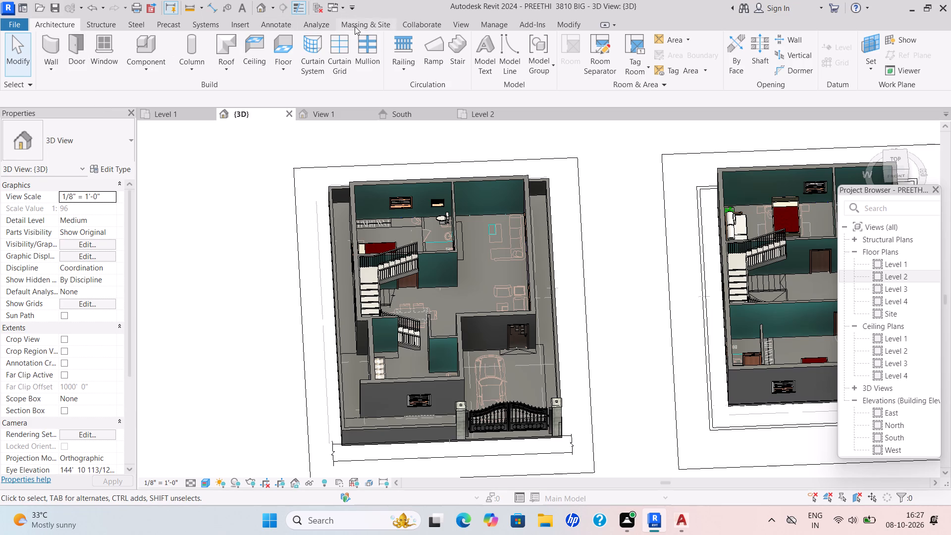
click(497, 24)
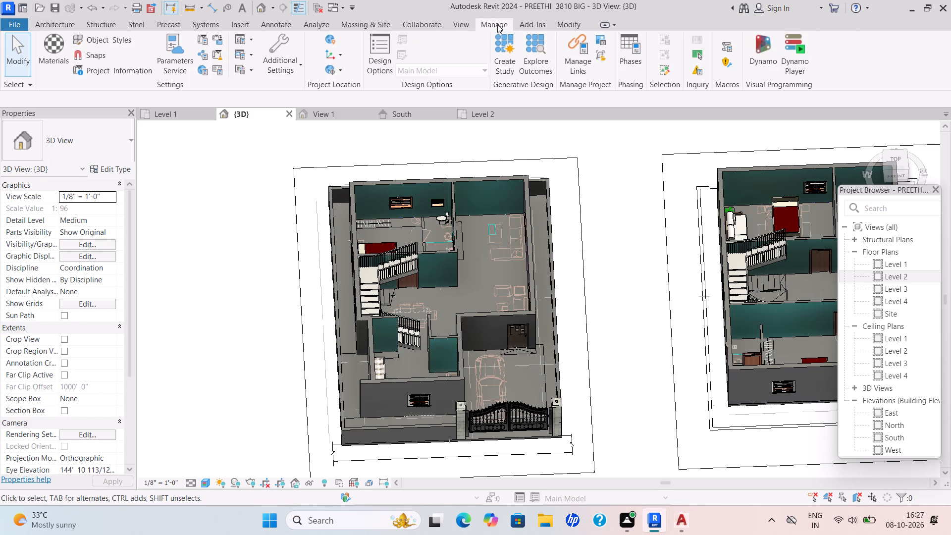
right_click(57, 52)
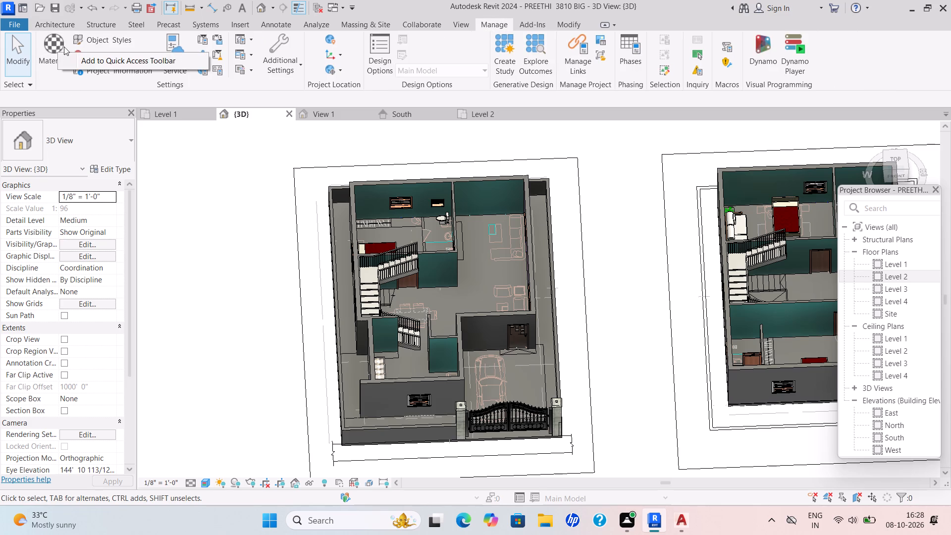
click(56, 51)
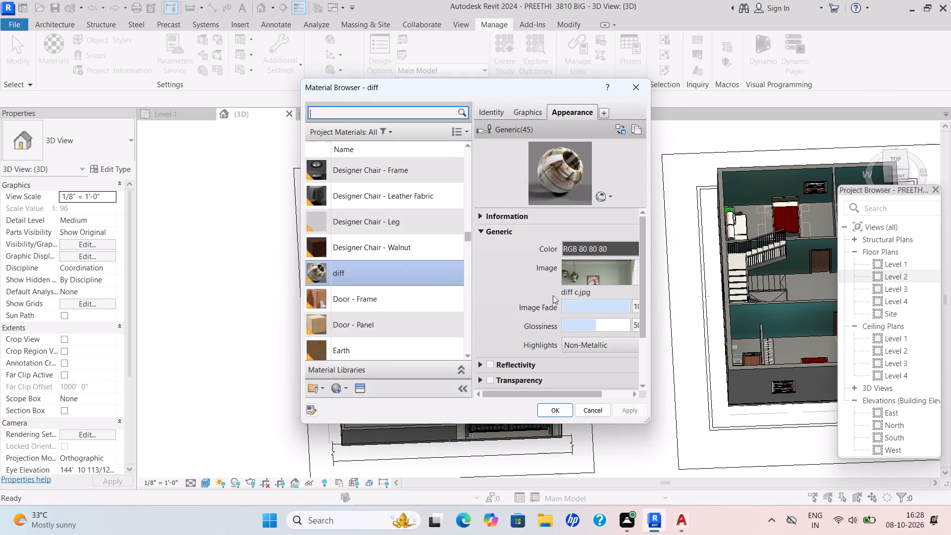
click(333, 393)
click(358, 405)
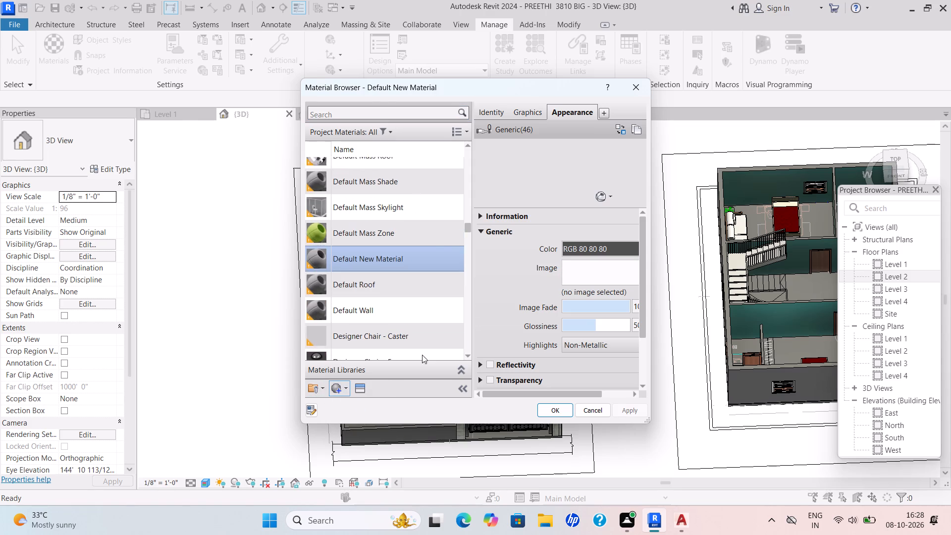
click(586, 271)
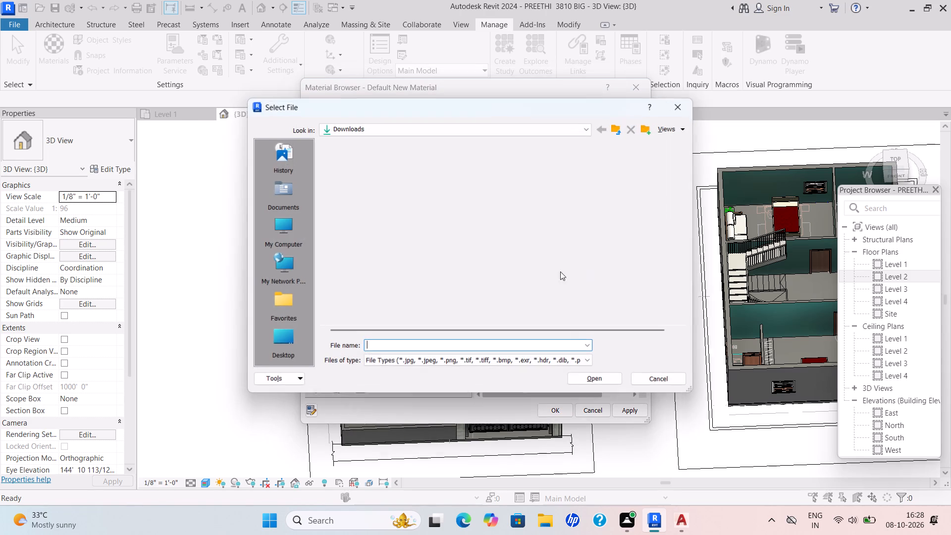
scroll(396, 184, up, 6)
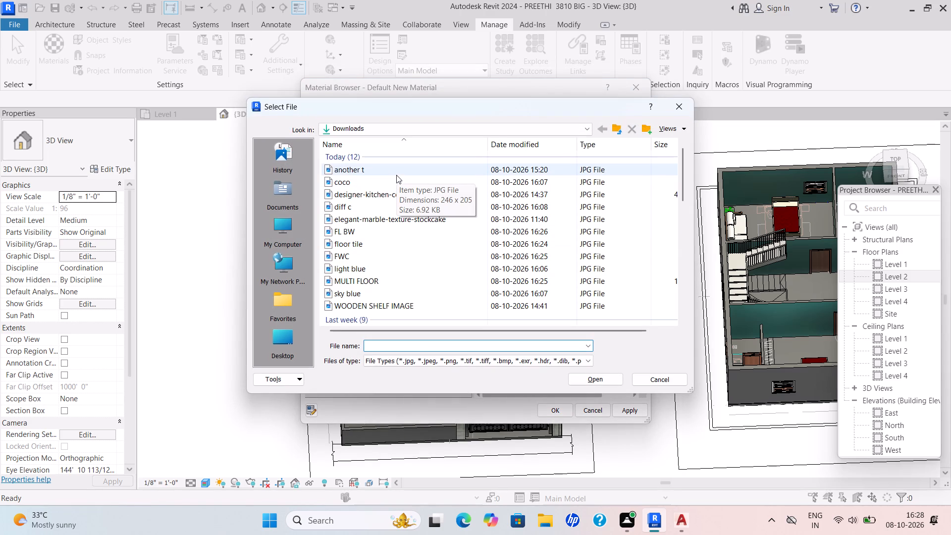
click(379, 232)
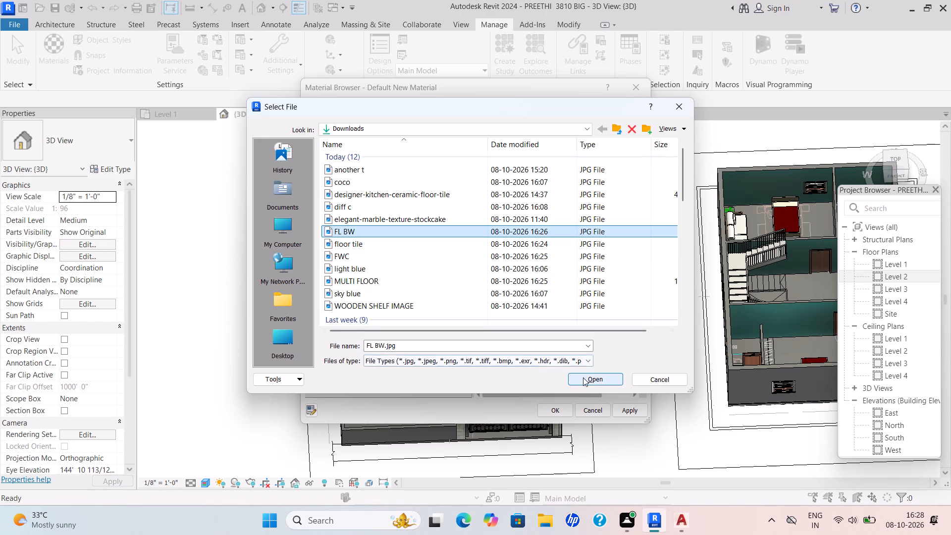
click(583, 377)
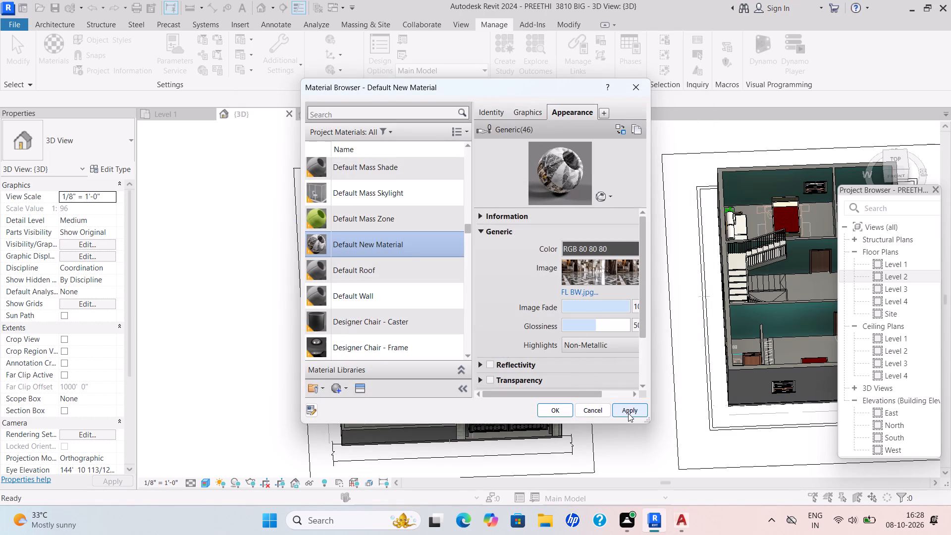
Rename the new black-and-white tile material as FLOOR T and save it to the project.
right_click(414, 248)
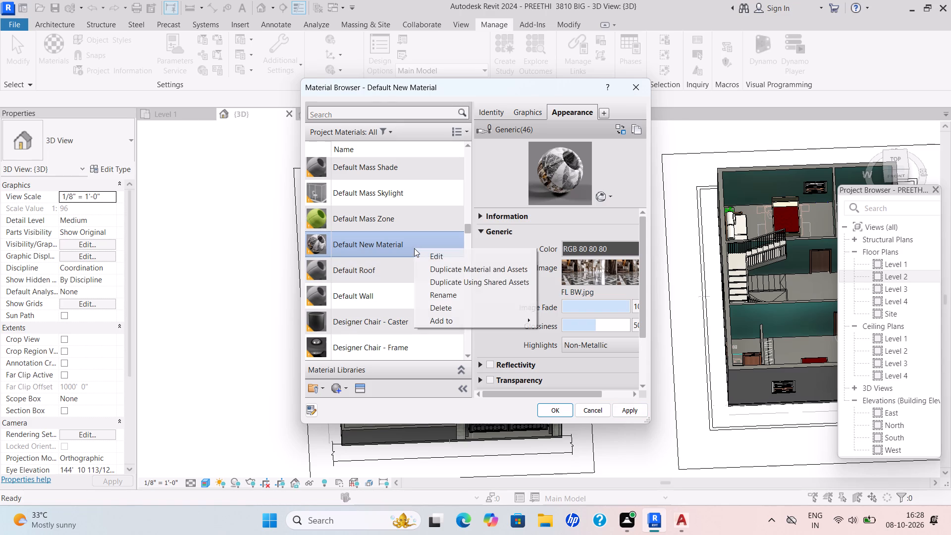
click(459, 293)
key(BackSpace)
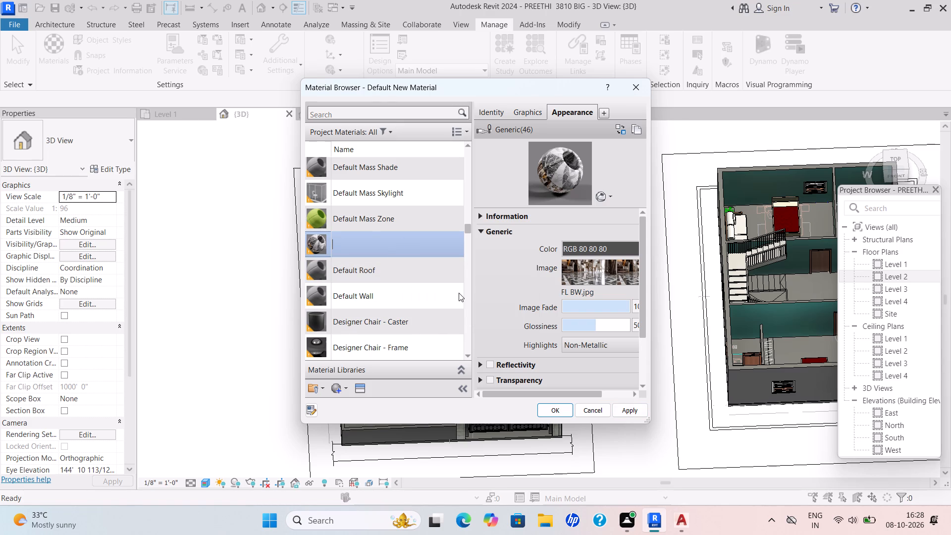
text(FLOOR T)
click(625, 408)
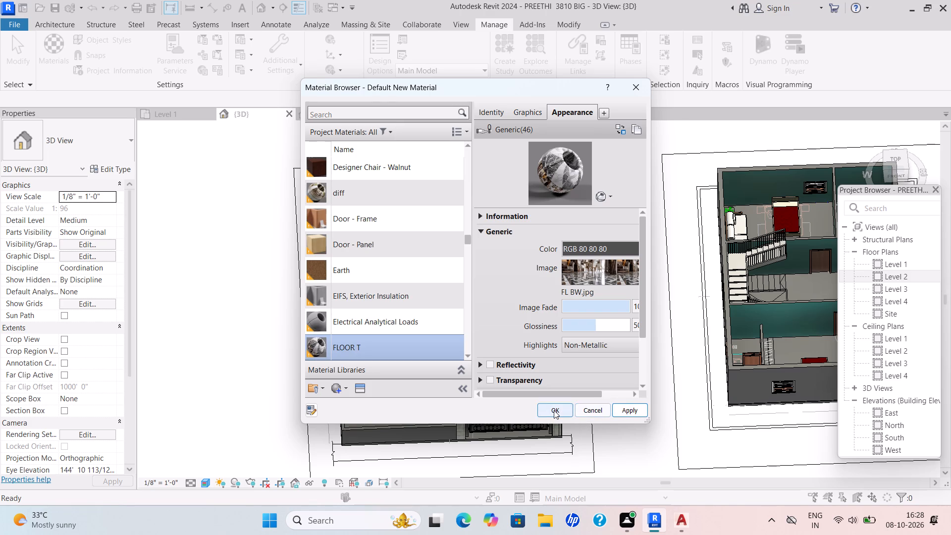
click(554, 410)
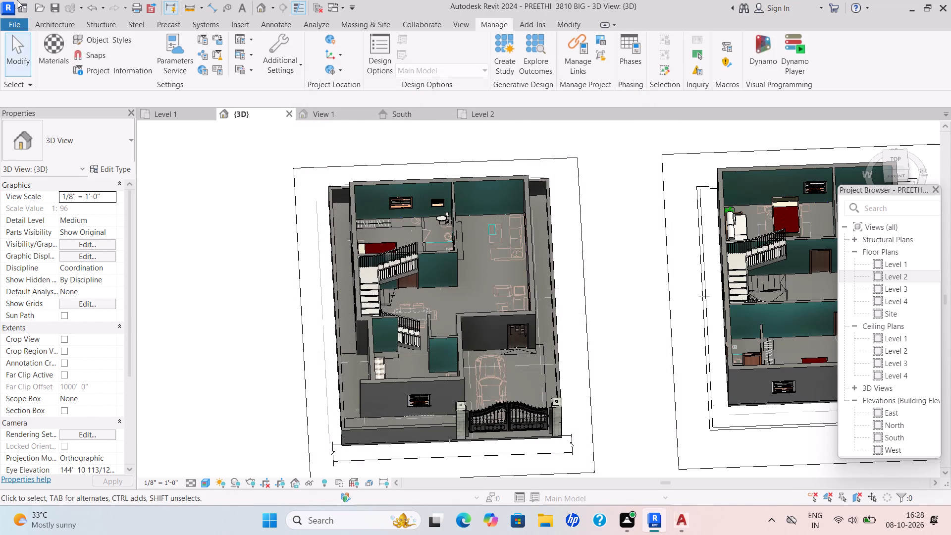
Create another project material and set its appearance image to FWC.jpg from Downloads.
click(57, 46)
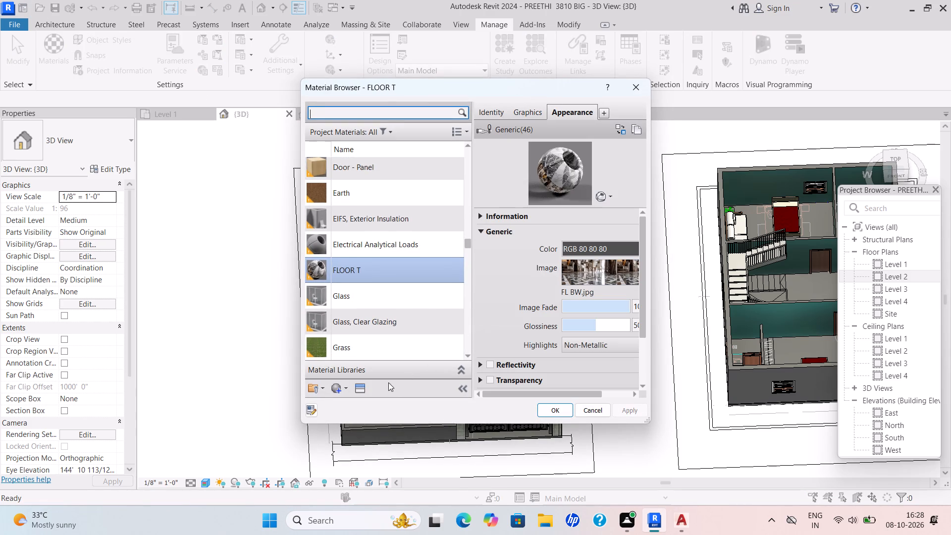
click(337, 392)
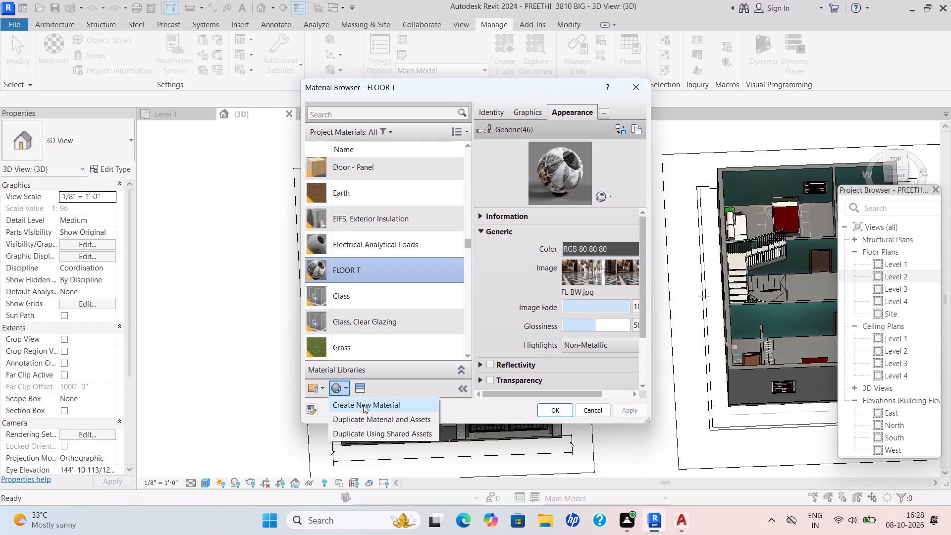
click(389, 403)
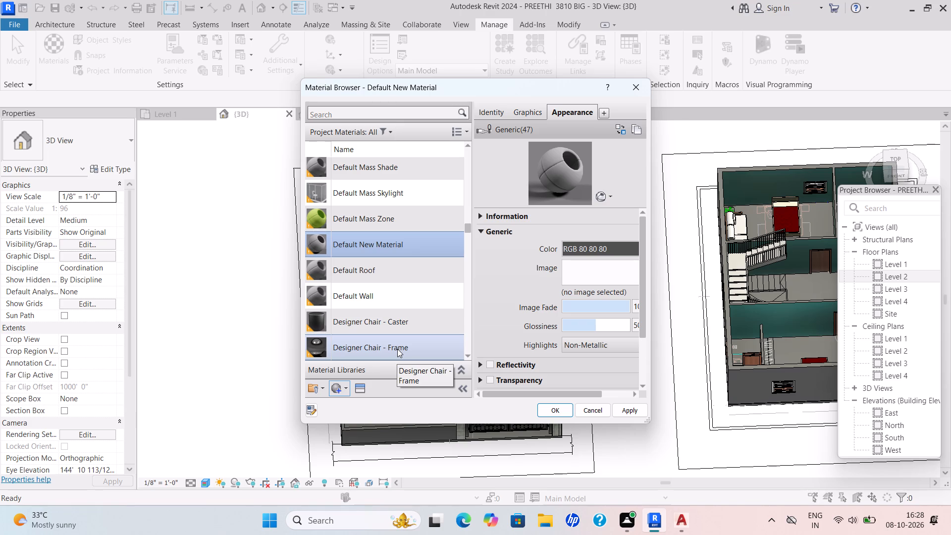
click(610, 274)
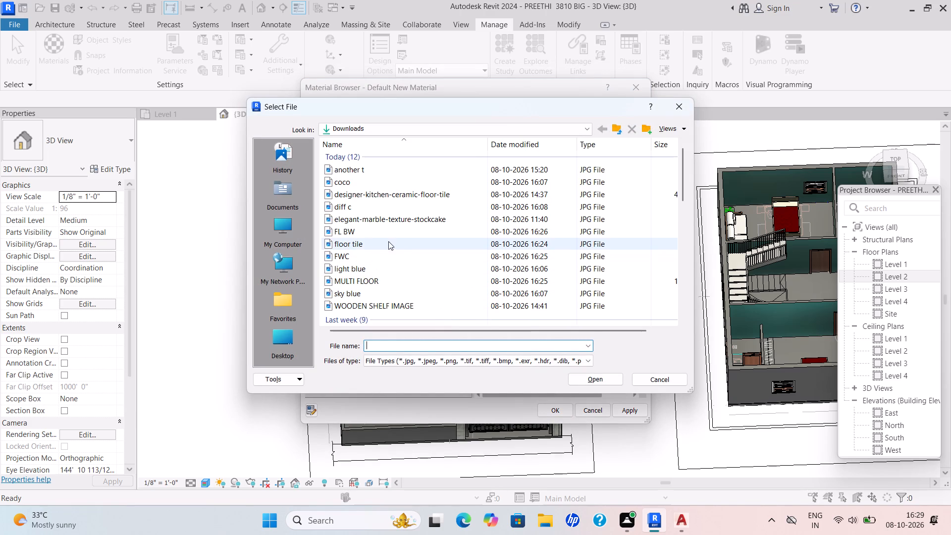
click(350, 255)
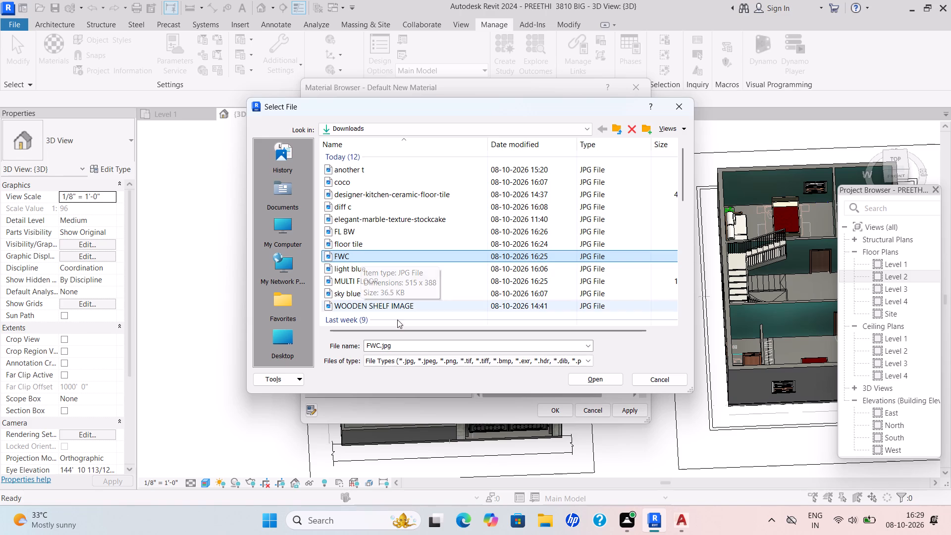
click(592, 383)
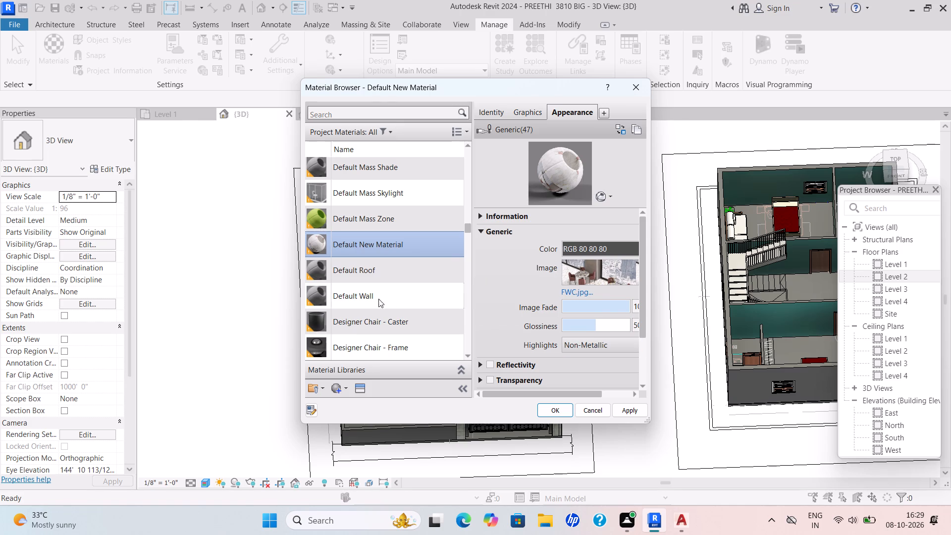
Rename the new FWC image material as F WHITE and save it to the project.
right_click(386, 246)
click(417, 293)
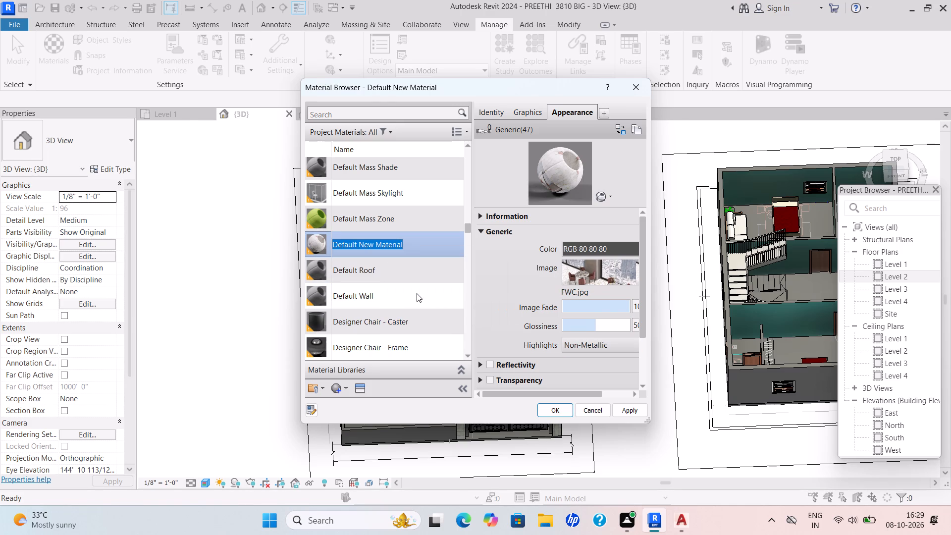
key(BackSpace)
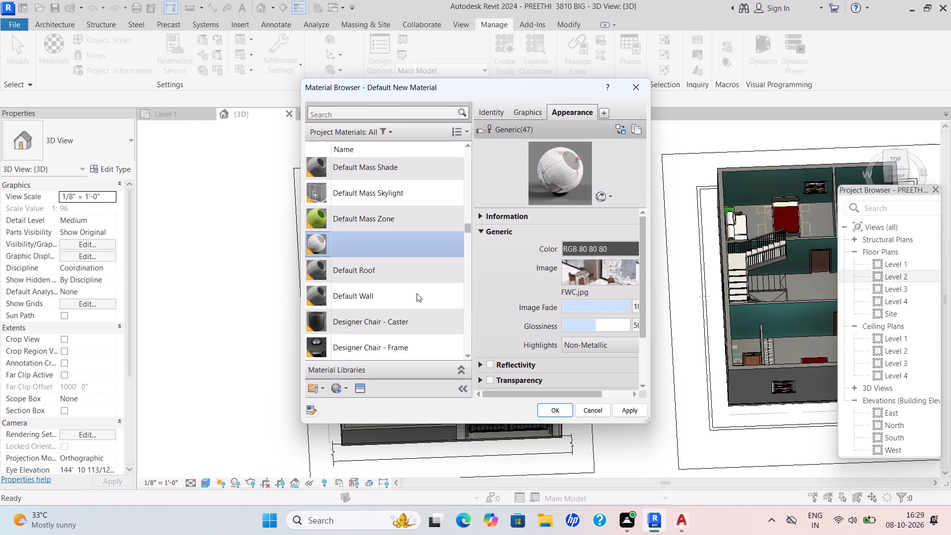
text(F WH)
text(ITE)
click(624, 410)
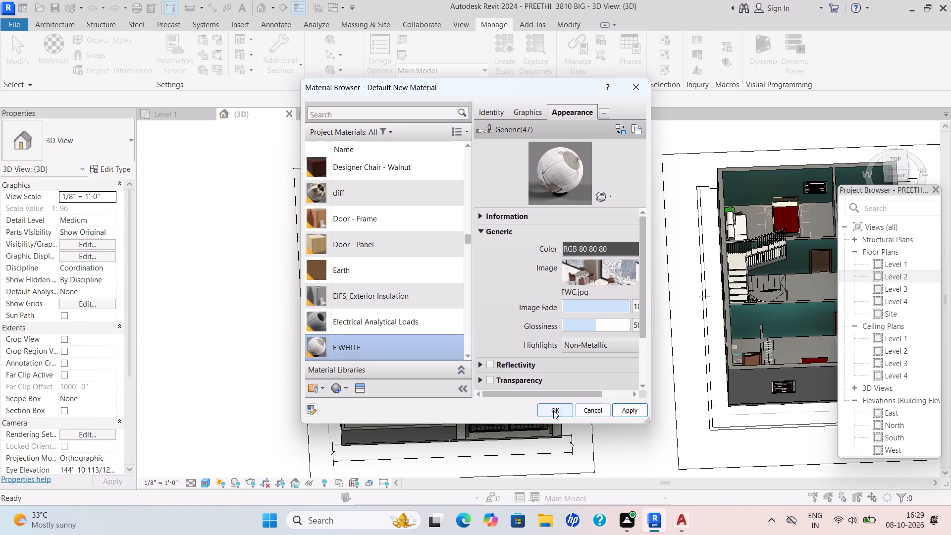
click(553, 410)
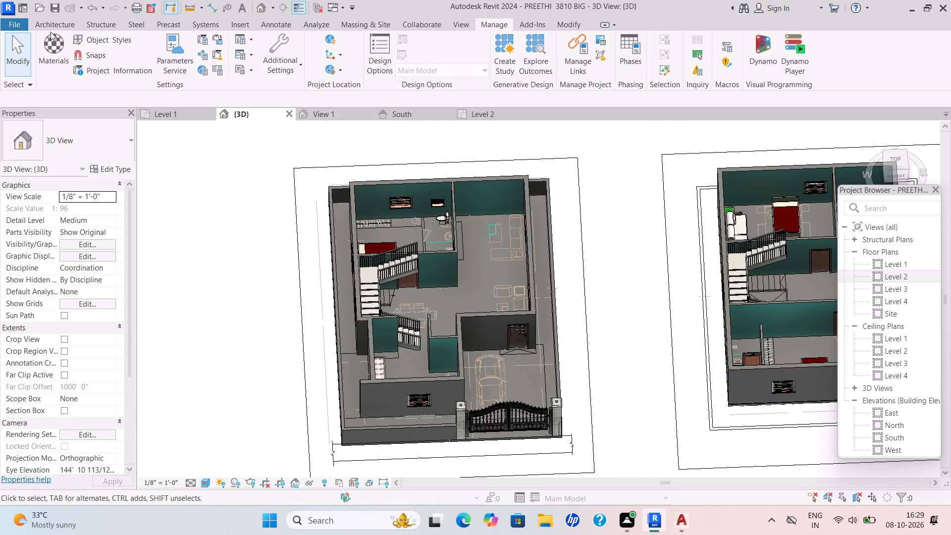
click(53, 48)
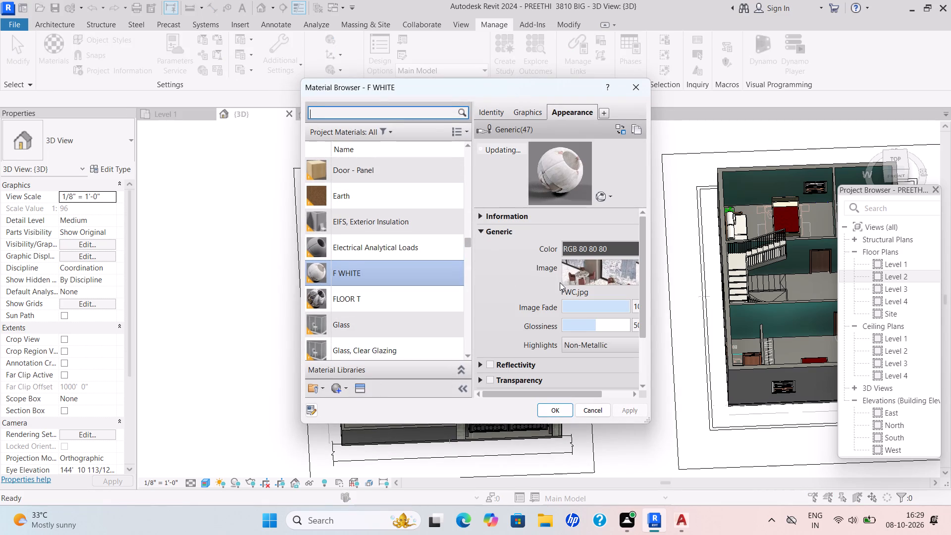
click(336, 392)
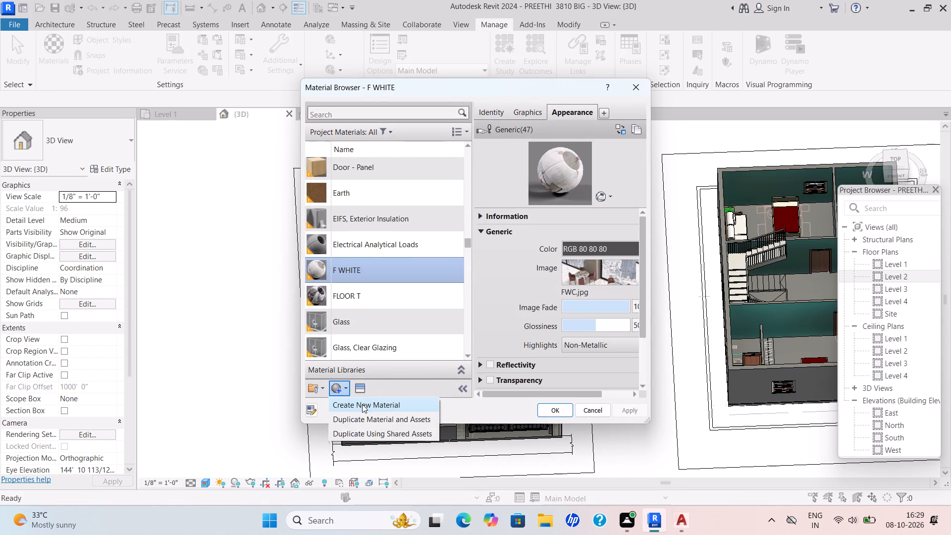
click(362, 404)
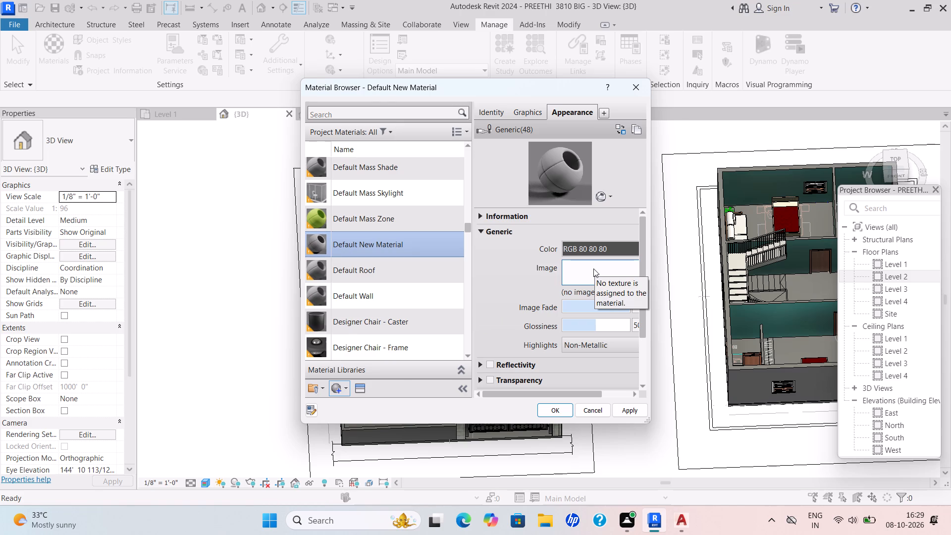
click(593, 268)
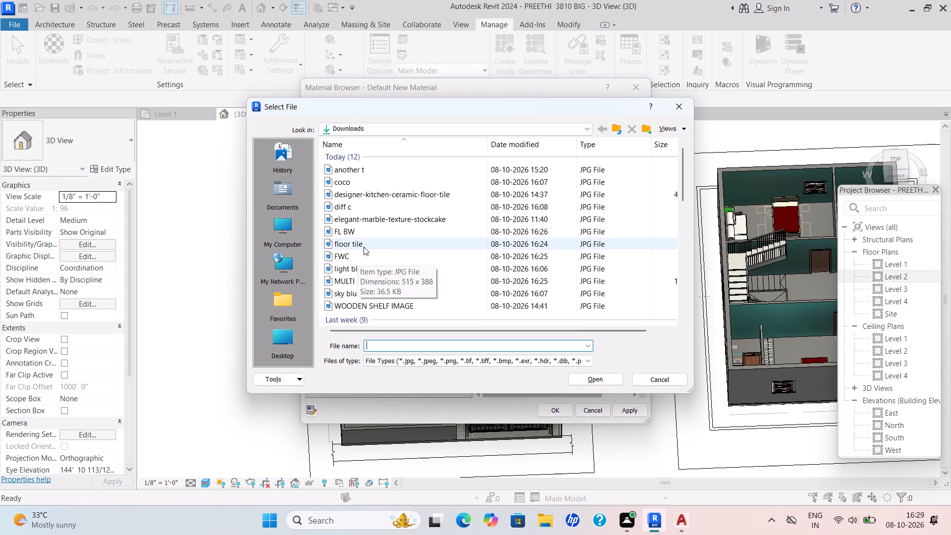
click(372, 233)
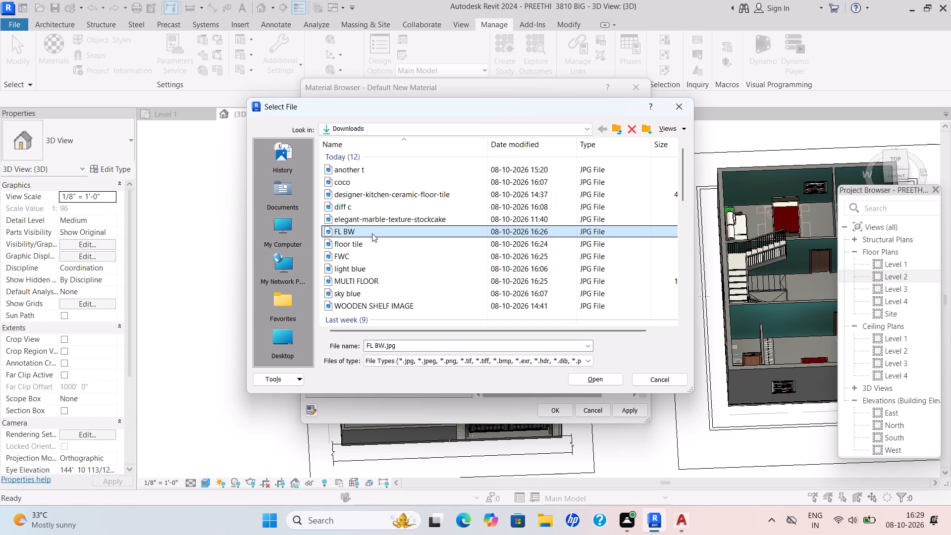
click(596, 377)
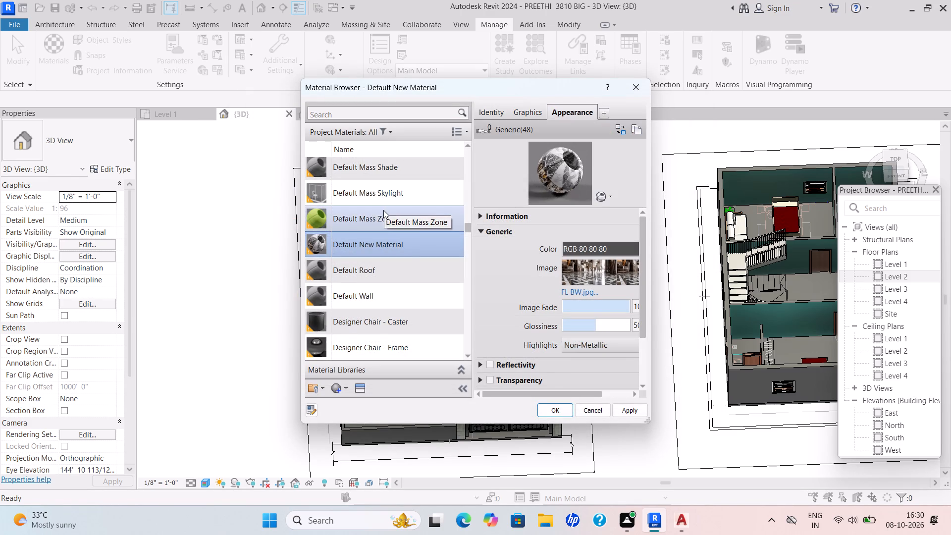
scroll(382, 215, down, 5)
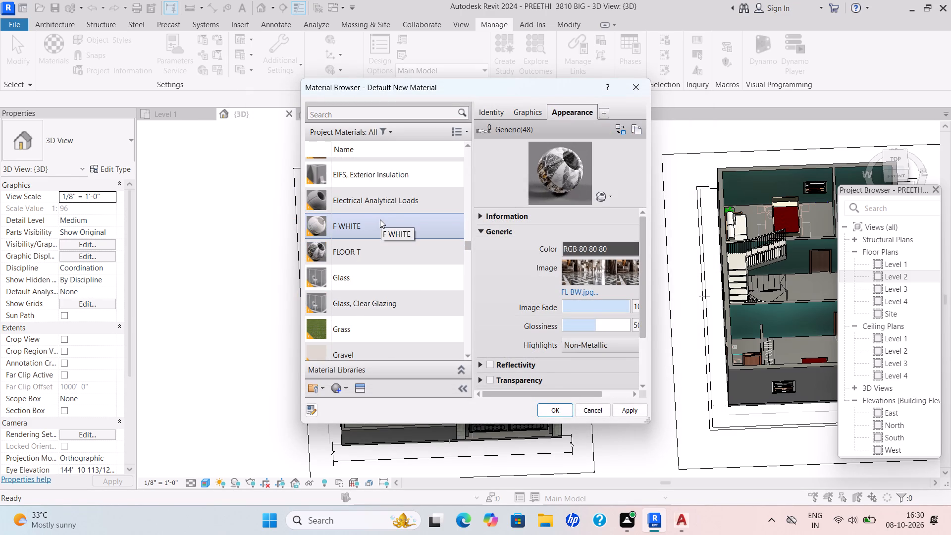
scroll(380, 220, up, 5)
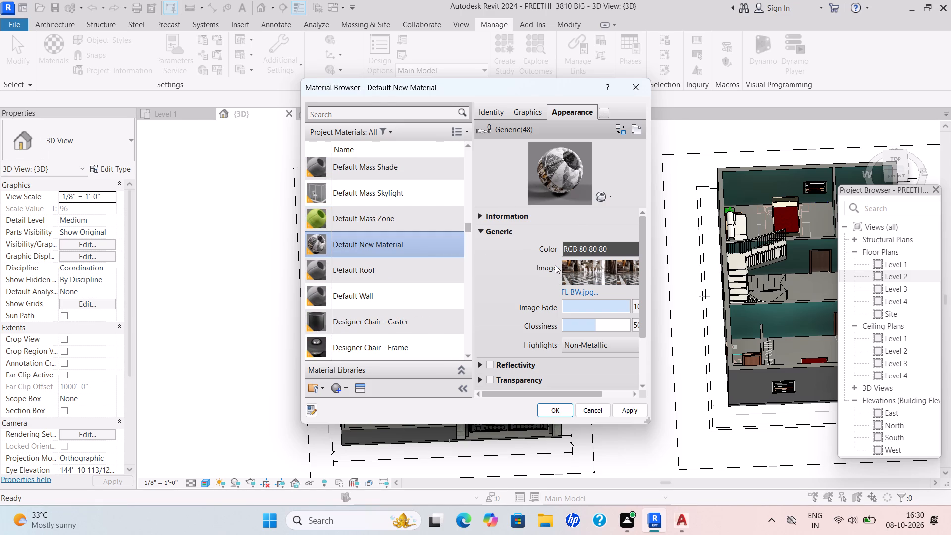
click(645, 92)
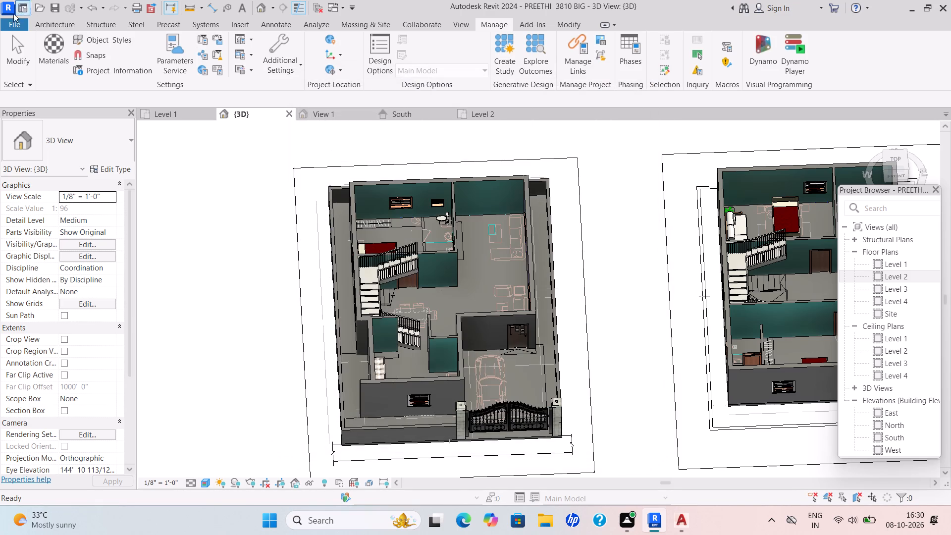
Create a new project material and set its appearance image to MULTI FLOOR.jpg from Downloads.
click(50, 44)
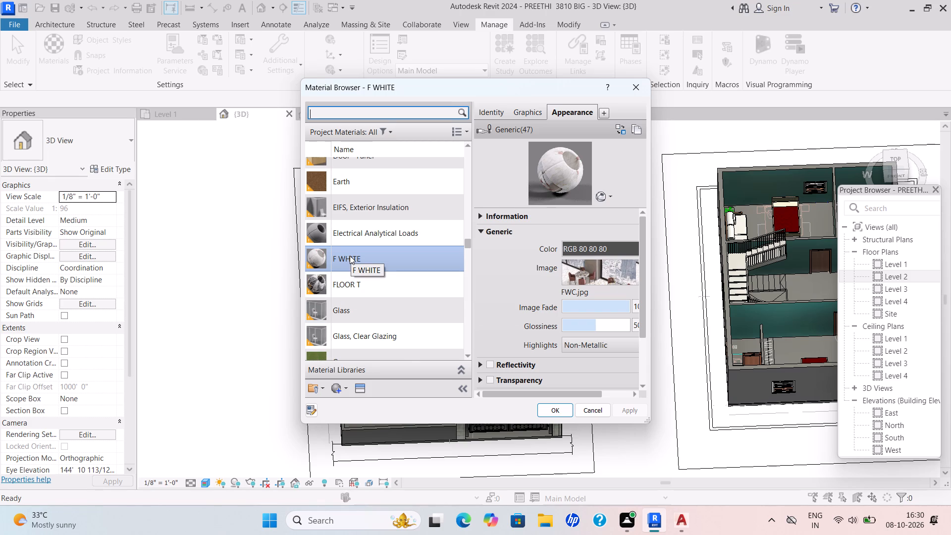
scroll(350, 256, up, 8)
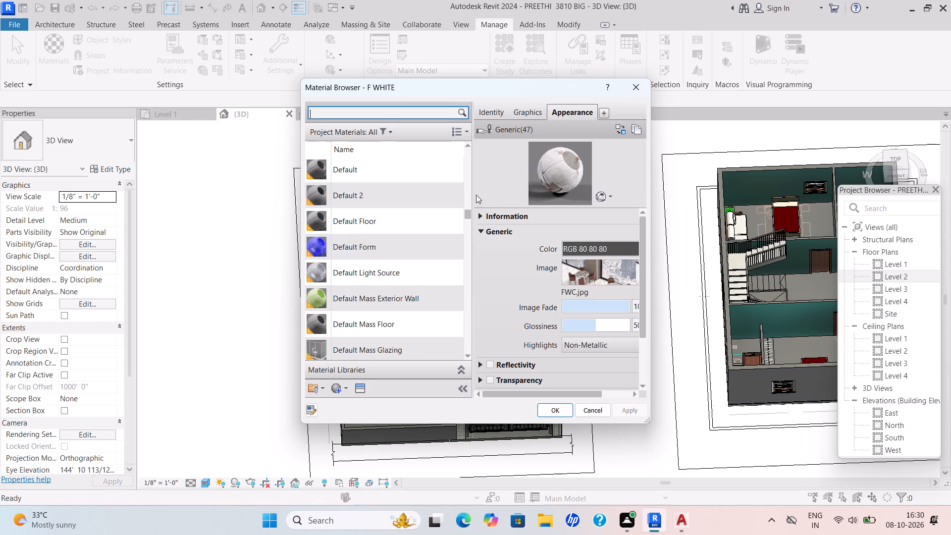
click(336, 389)
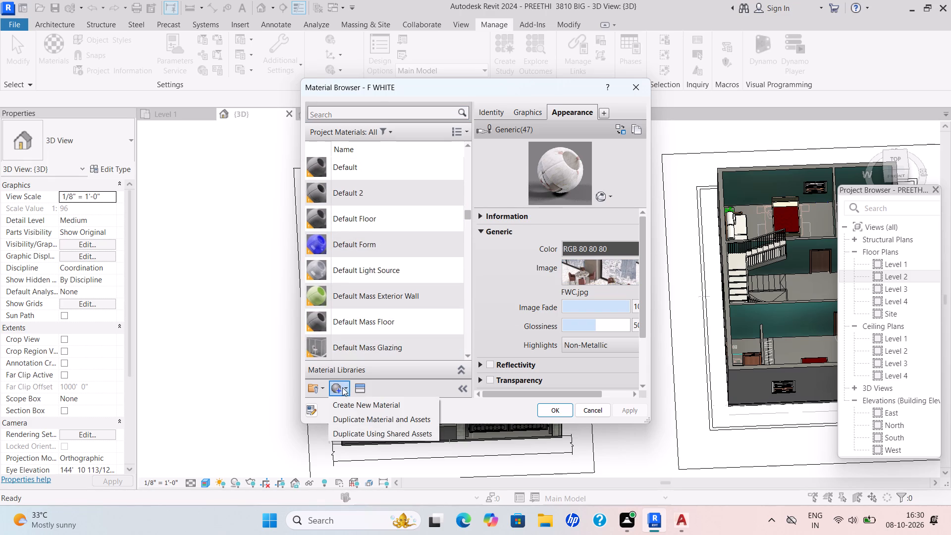
click(354, 402)
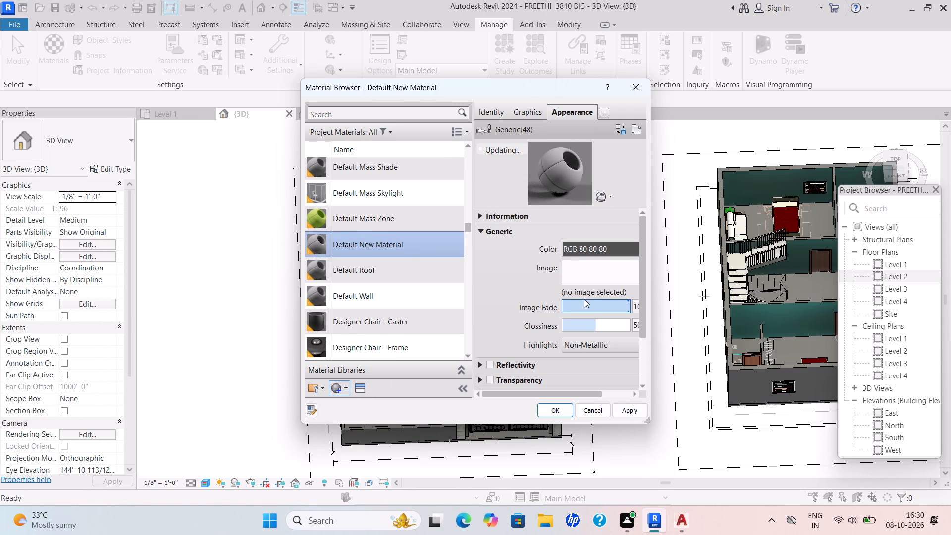
click(579, 266)
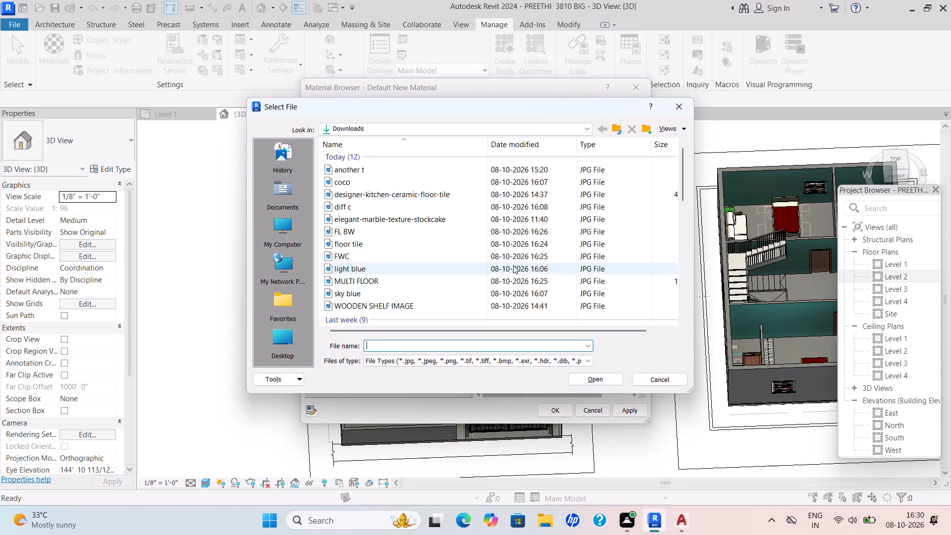
click(423, 285)
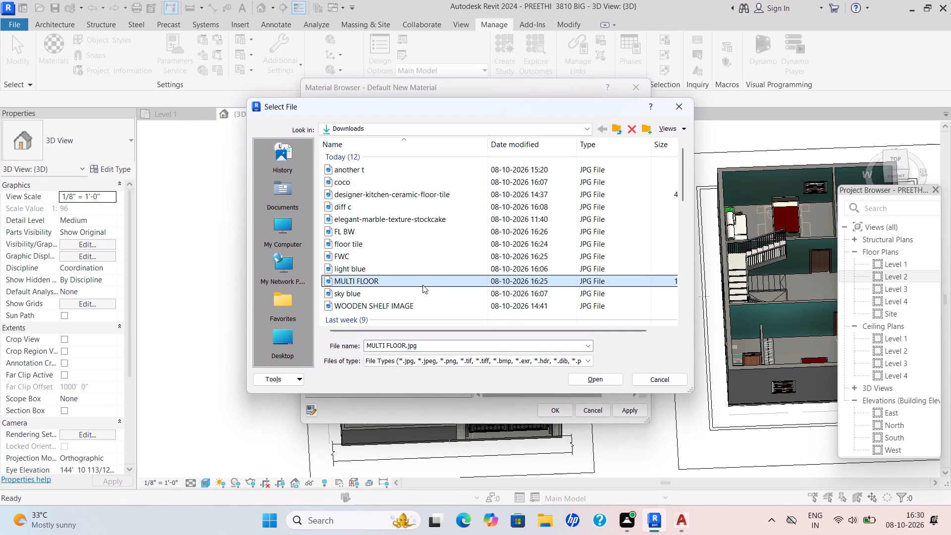
click(583, 380)
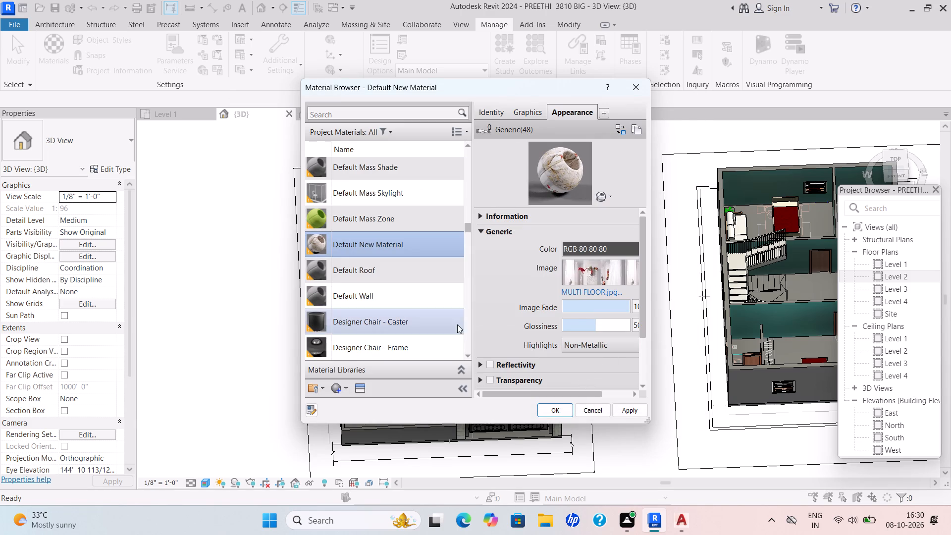
click(574, 309)
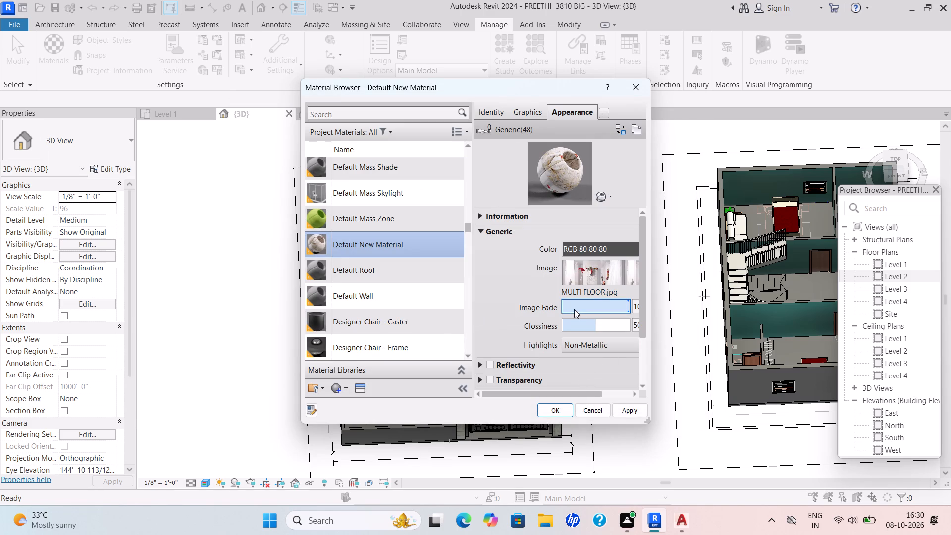
click(574, 309)
Rename the new MULTI FLOOR image material as MULTI F.
right_click(418, 240)
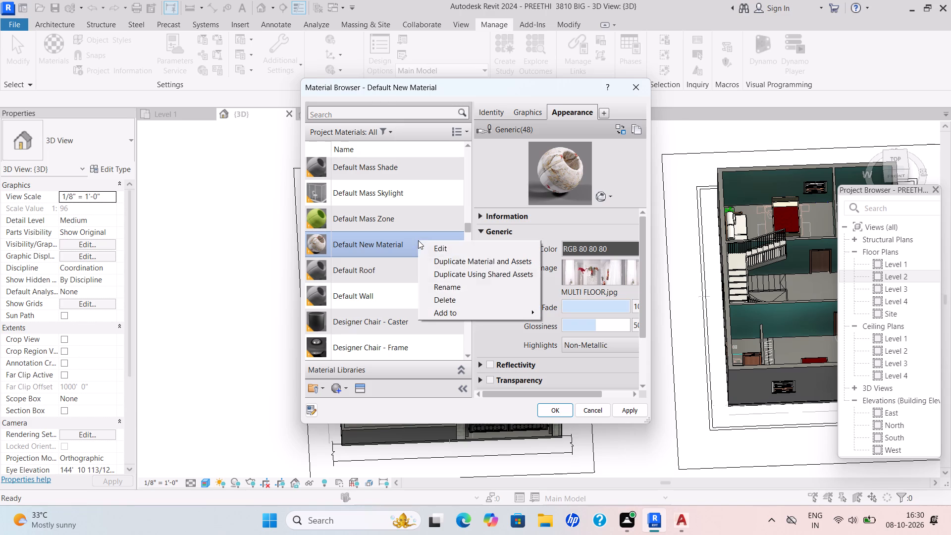
click(452, 288)
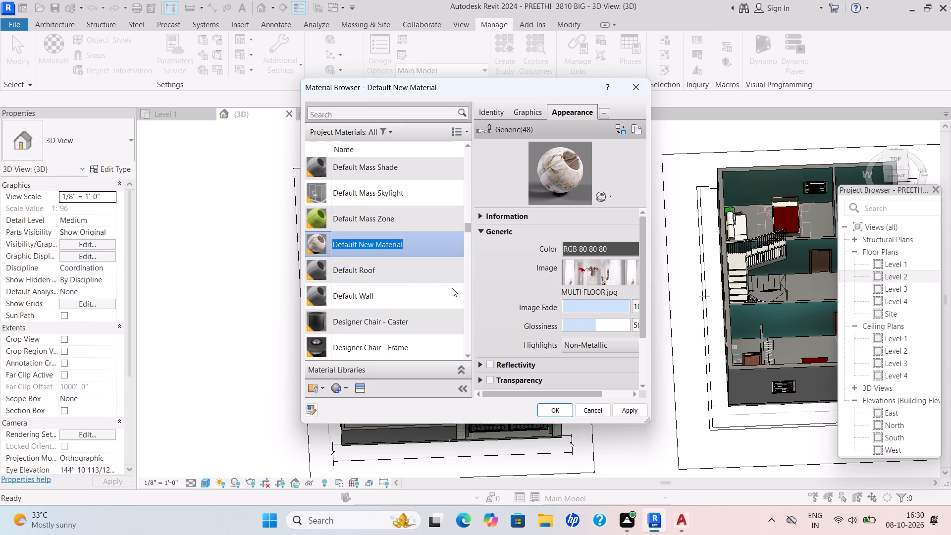
key(BackSpace)
text(MULTI F)
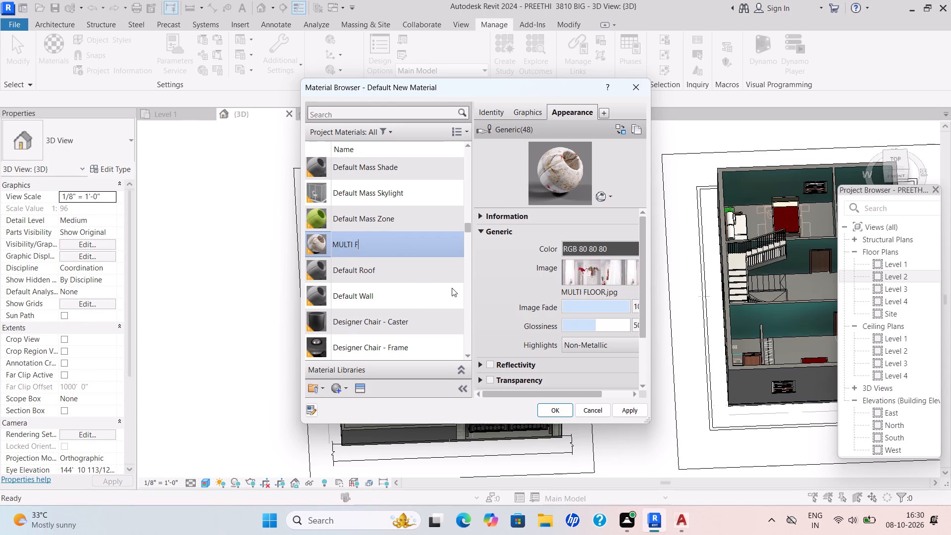
Set the MULTI F texture's sample size to 4'-0" wide by 4'-0" high and save the material to the project.
click(611, 278)
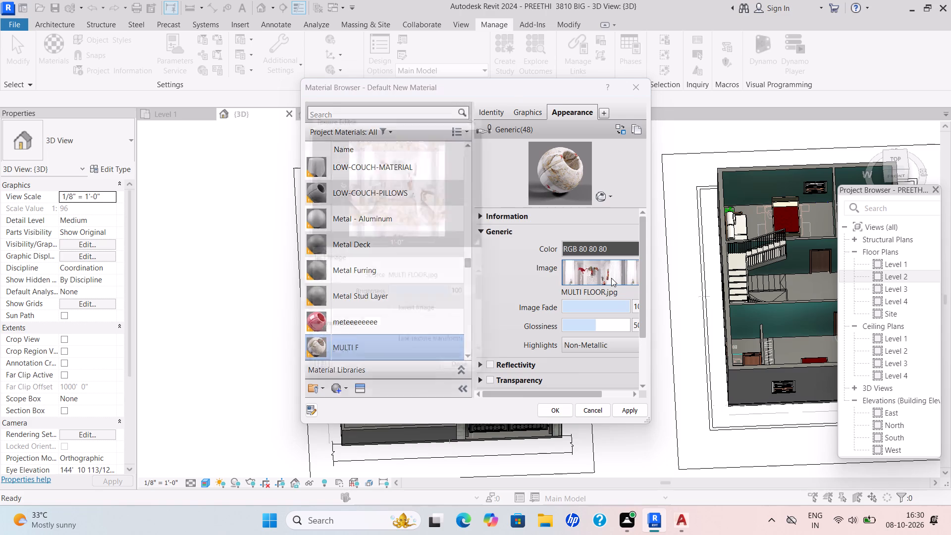
scroll(454, 323, down, 3)
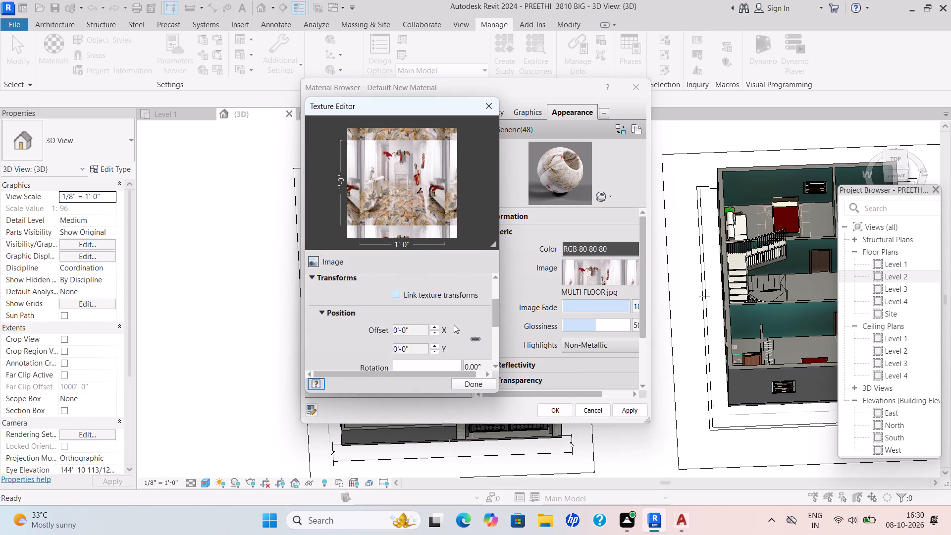
scroll(454, 325, down, 2)
scroll(454, 325, up, 2)
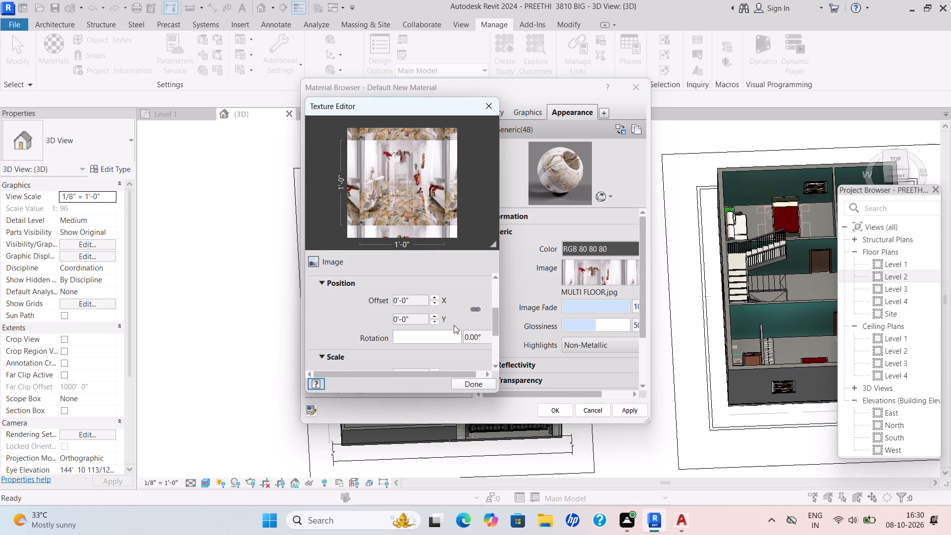
scroll(454, 325, up, 1)
scroll(454, 325, down, 2)
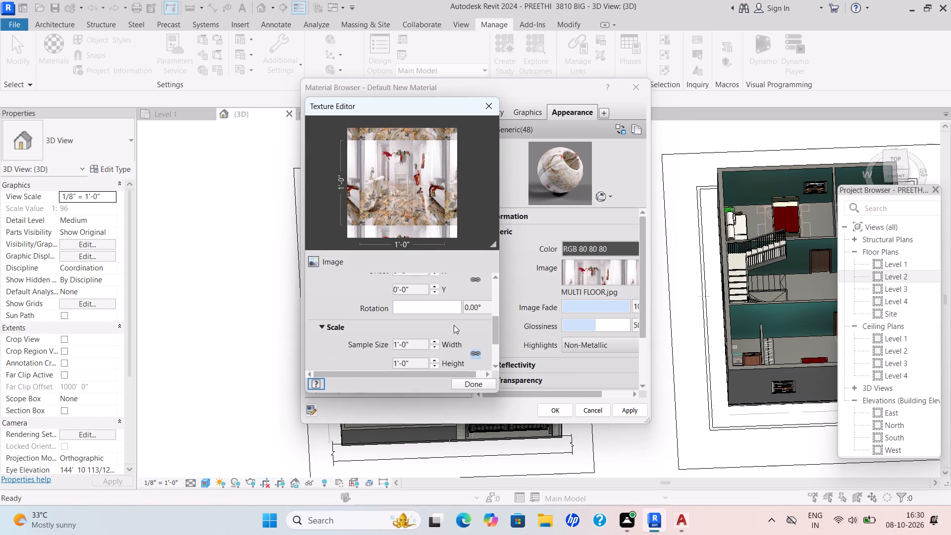
scroll(454, 325, down, 2)
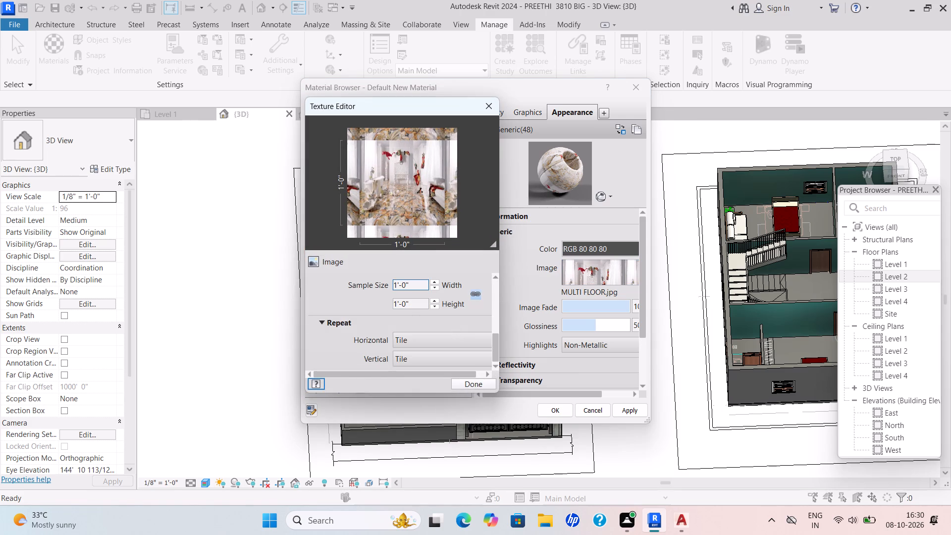
drag(409, 287, 374, 279)
key(BackSpace)
text(4')
key(Return)
drag(425, 278, 404, 279)
drag(404, 279, 374, 286)
drag(412, 281, 346, 296)
key(BackSpace)
text(4')
key(Return)
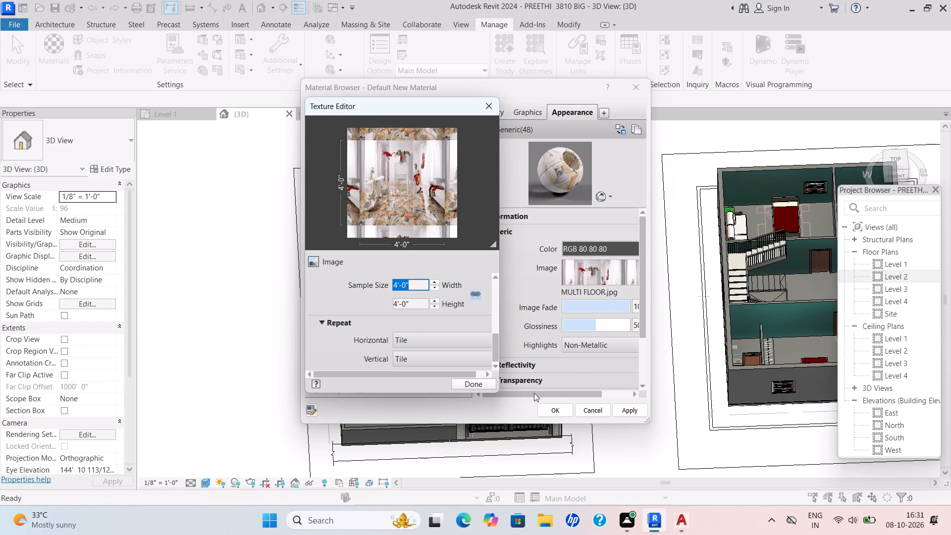
click(623, 411)
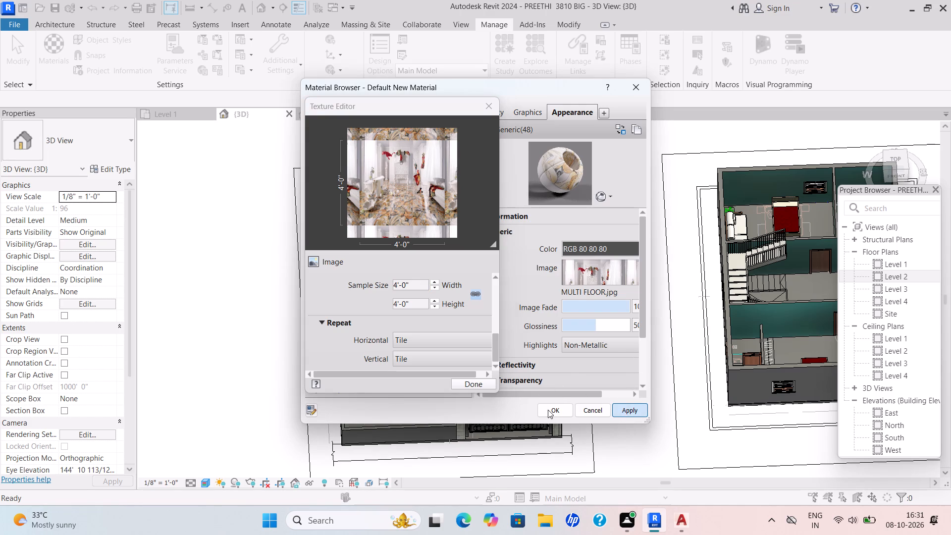
click(548, 410)
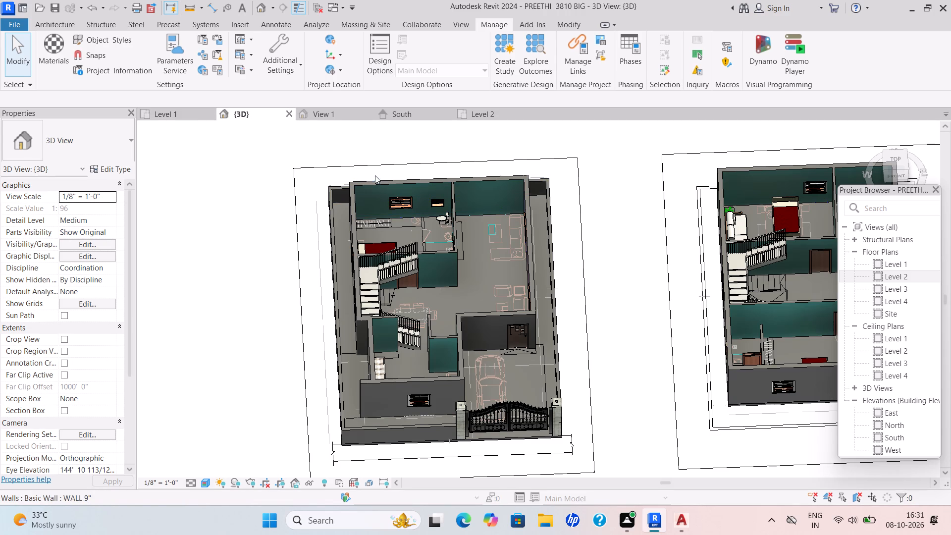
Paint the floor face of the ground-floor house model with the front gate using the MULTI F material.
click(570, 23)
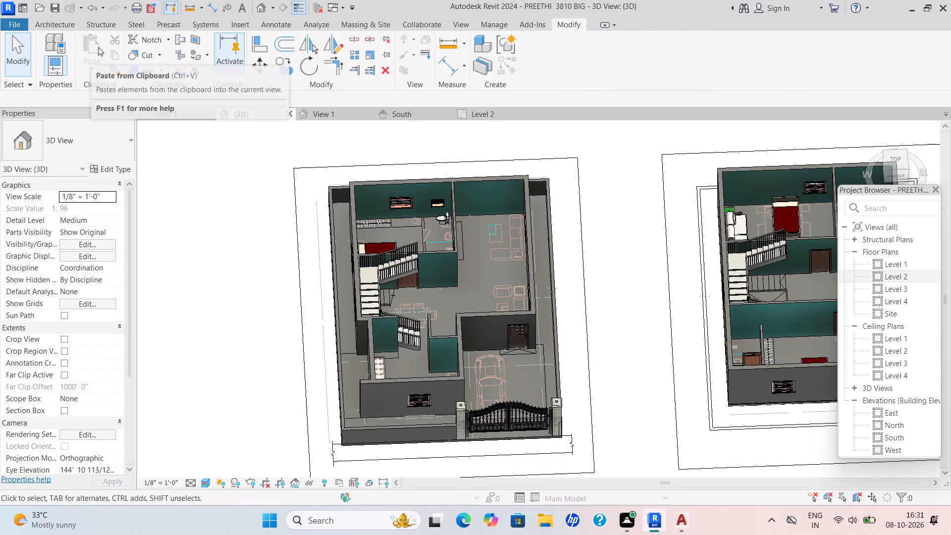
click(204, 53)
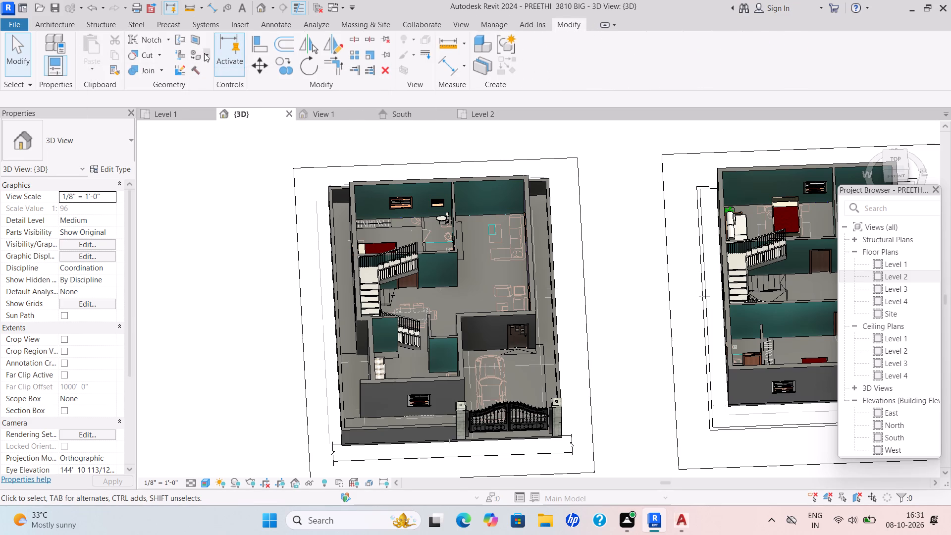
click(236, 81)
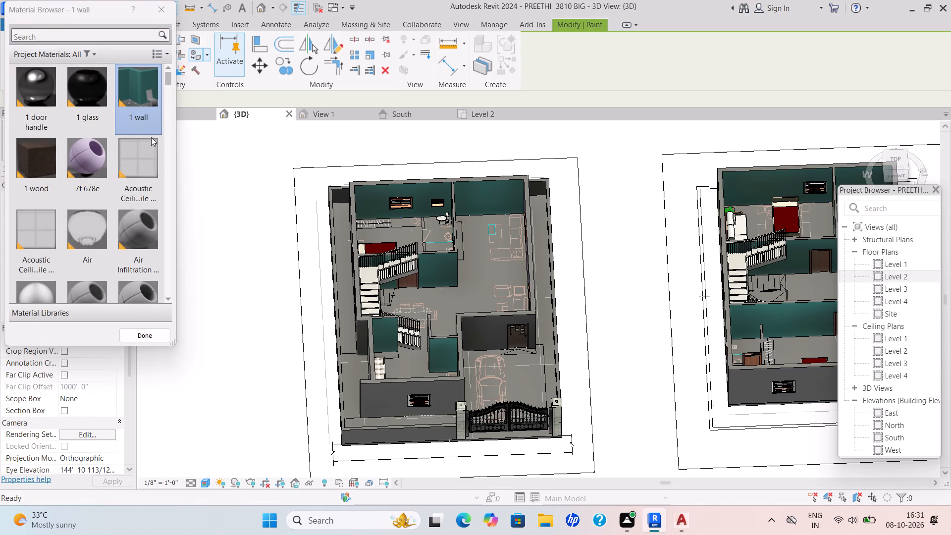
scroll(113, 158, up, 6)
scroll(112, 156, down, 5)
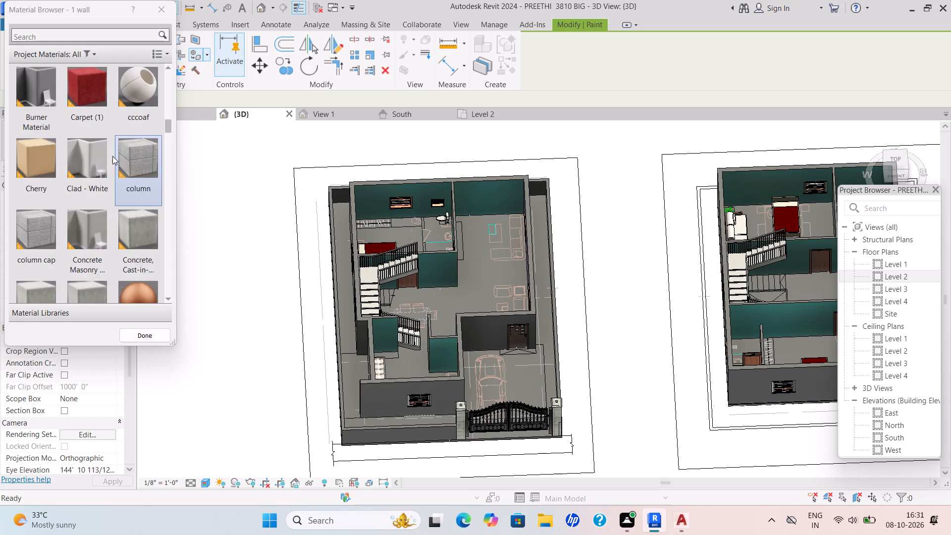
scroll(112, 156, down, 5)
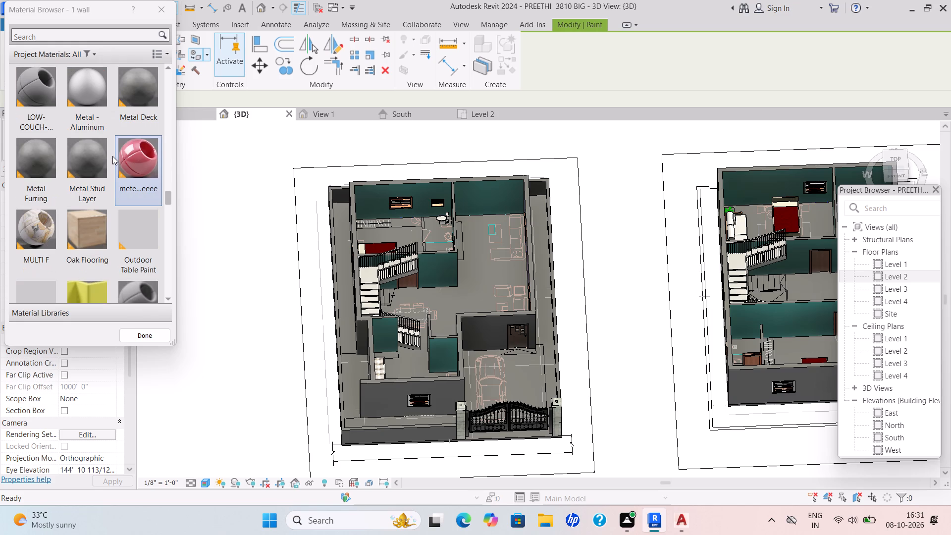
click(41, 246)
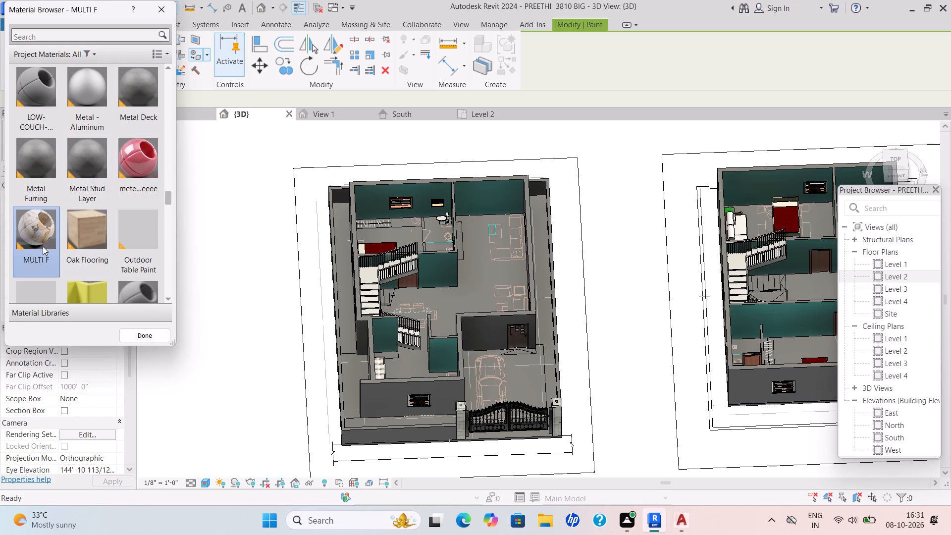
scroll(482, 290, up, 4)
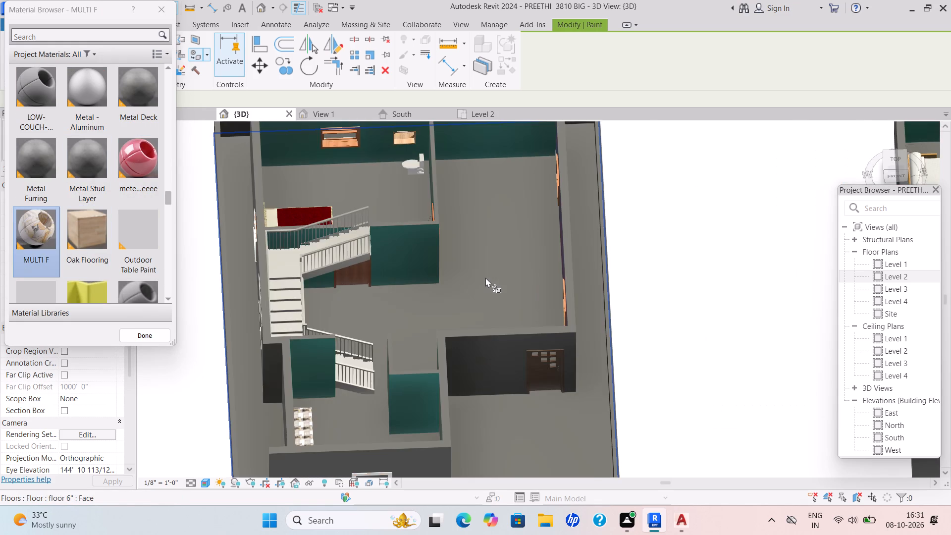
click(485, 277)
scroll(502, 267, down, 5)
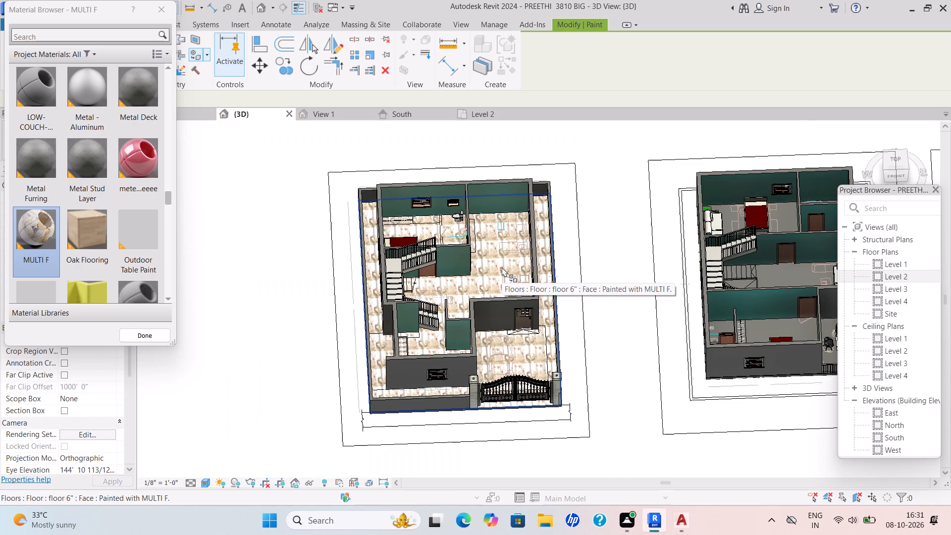
Examine the ground-floor model's MULTI F tiled floor from several angles.
shift+middle_drag(505, 267, 521, 145)
shift+scroll(520, 158, up, 2)
shift+middle_drag(481, 317, 435, 271)
shift+scroll(435, 271, up, 3)
shift+middle_drag(435, 271, 433, 271)
shift+middle_drag(491, 287, 473, 398)
scroll(473, 399, up, 1)
middle_drag(537, 286, 497, 429)
shift+middle_drag(543, 359, 566, 318)
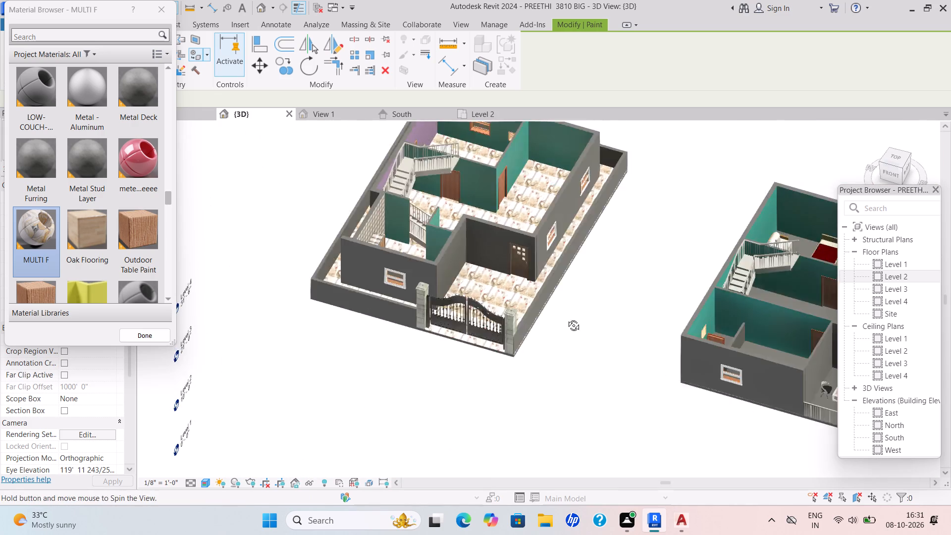
shift+middle_drag(566, 318, 574, 300)
shift+scroll(574, 300, up, 1)
middle_drag(507, 382, 473, 408)
shift+scroll(473, 408, up, 1)
middle_drag(512, 354, 432, 423)
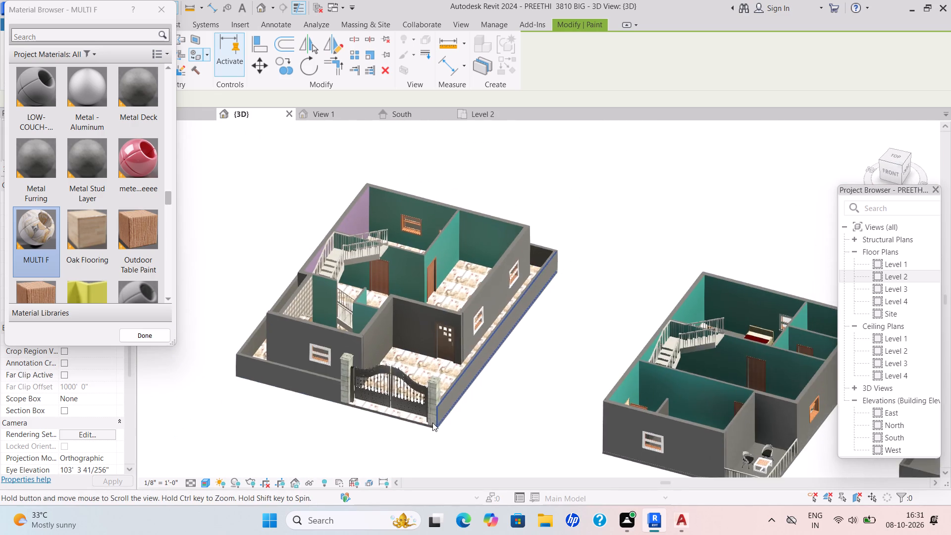
scroll(439, 417, up, 1)
middle_drag(461, 403, 359, 377)
middle_drag(476, 407, 522, 439)
scroll(524, 436, up, 1)
scroll(526, 432, down, 4)
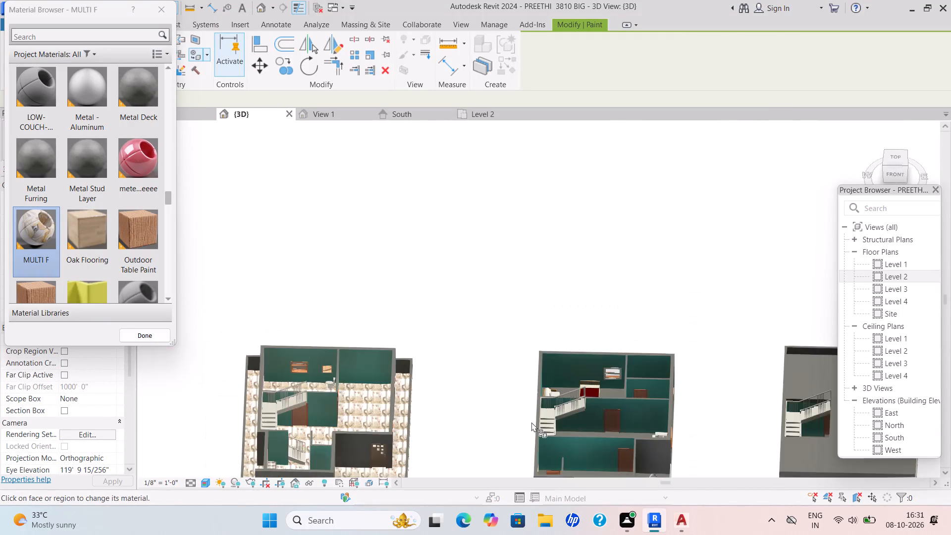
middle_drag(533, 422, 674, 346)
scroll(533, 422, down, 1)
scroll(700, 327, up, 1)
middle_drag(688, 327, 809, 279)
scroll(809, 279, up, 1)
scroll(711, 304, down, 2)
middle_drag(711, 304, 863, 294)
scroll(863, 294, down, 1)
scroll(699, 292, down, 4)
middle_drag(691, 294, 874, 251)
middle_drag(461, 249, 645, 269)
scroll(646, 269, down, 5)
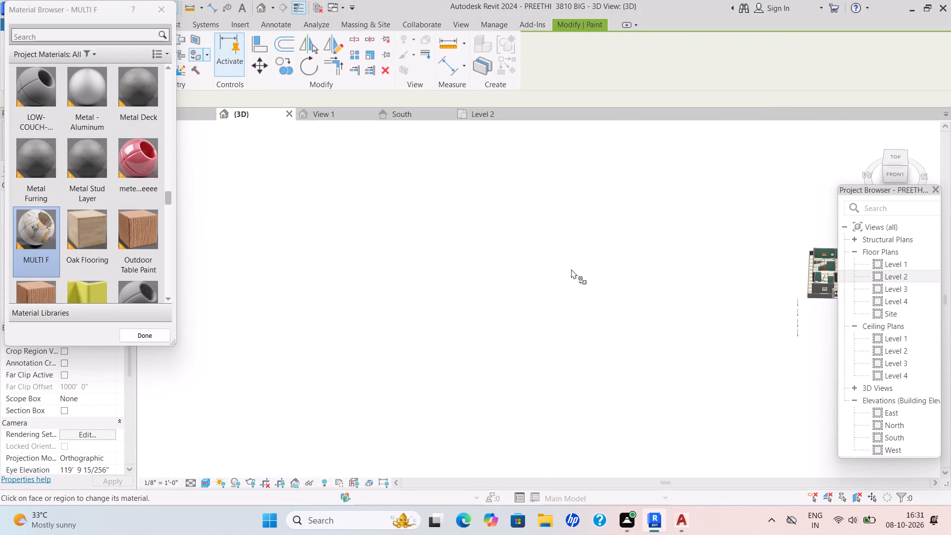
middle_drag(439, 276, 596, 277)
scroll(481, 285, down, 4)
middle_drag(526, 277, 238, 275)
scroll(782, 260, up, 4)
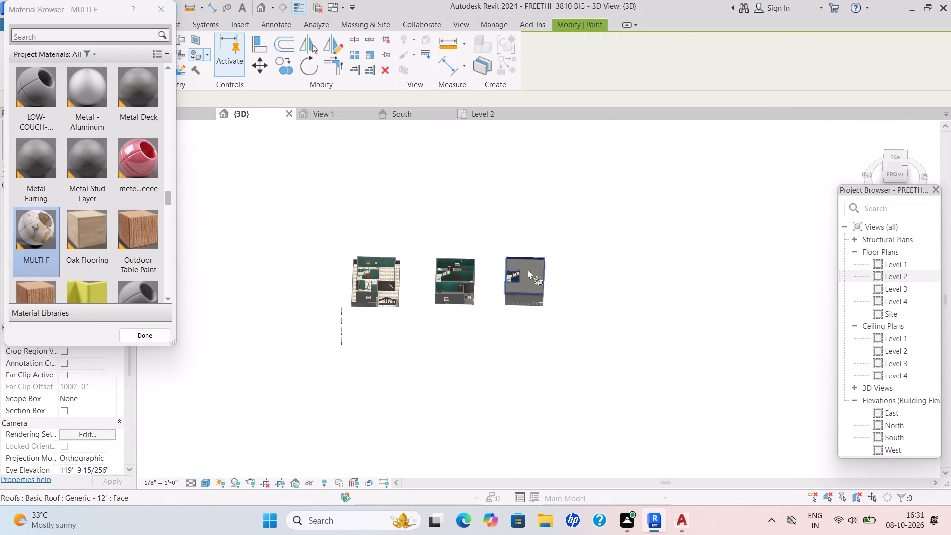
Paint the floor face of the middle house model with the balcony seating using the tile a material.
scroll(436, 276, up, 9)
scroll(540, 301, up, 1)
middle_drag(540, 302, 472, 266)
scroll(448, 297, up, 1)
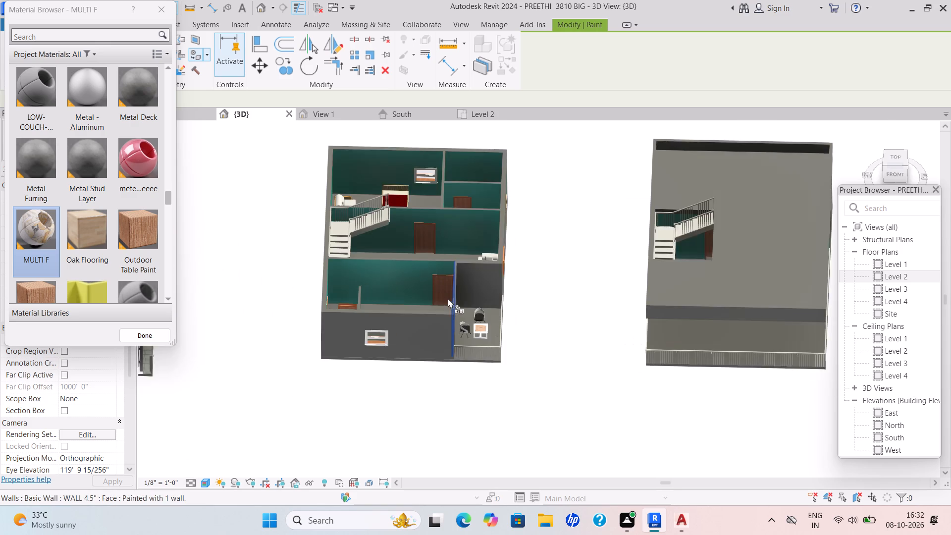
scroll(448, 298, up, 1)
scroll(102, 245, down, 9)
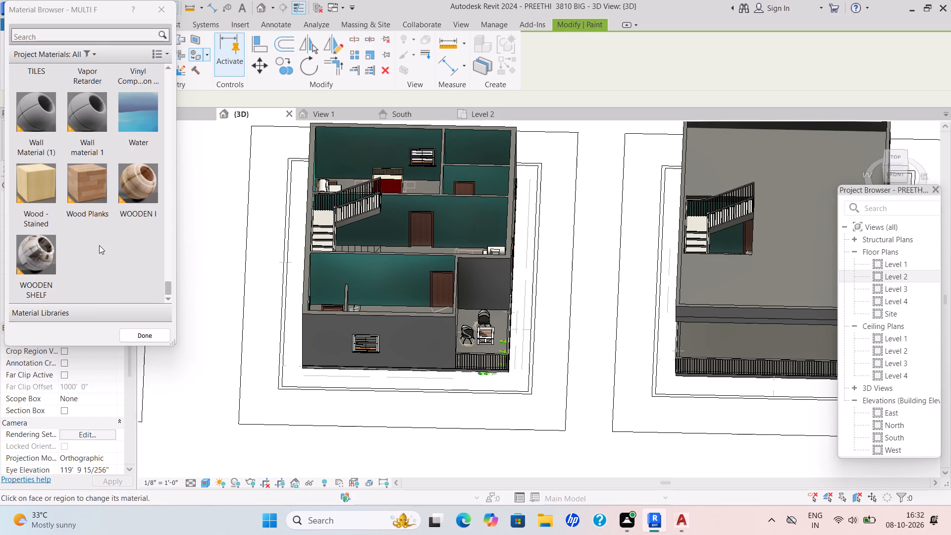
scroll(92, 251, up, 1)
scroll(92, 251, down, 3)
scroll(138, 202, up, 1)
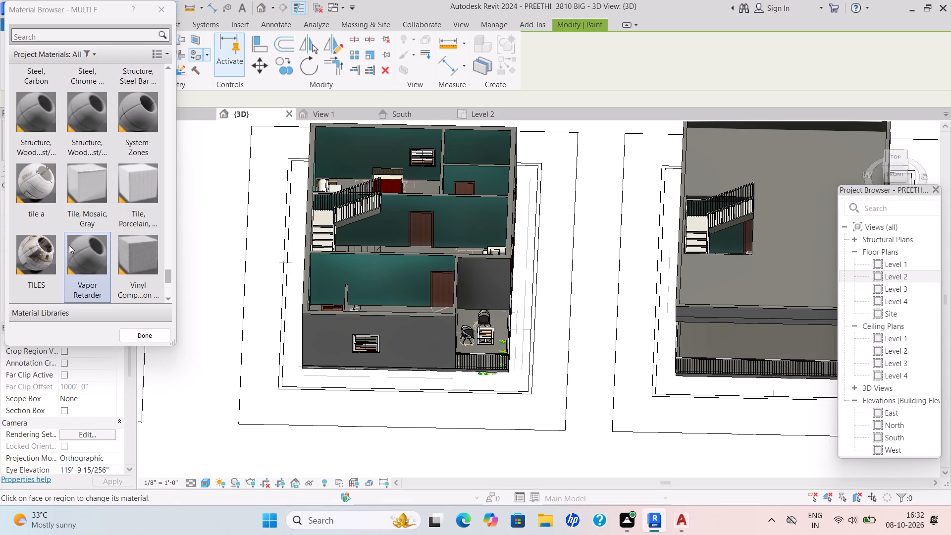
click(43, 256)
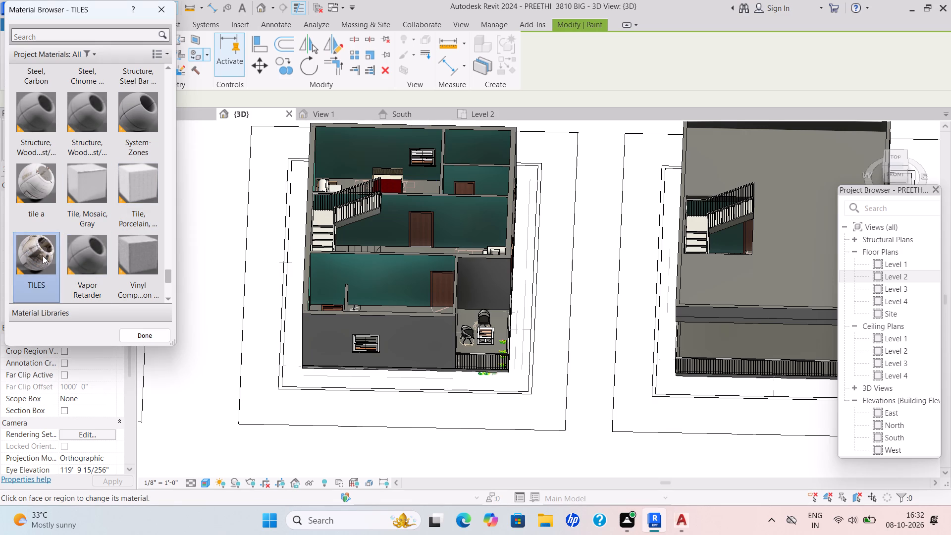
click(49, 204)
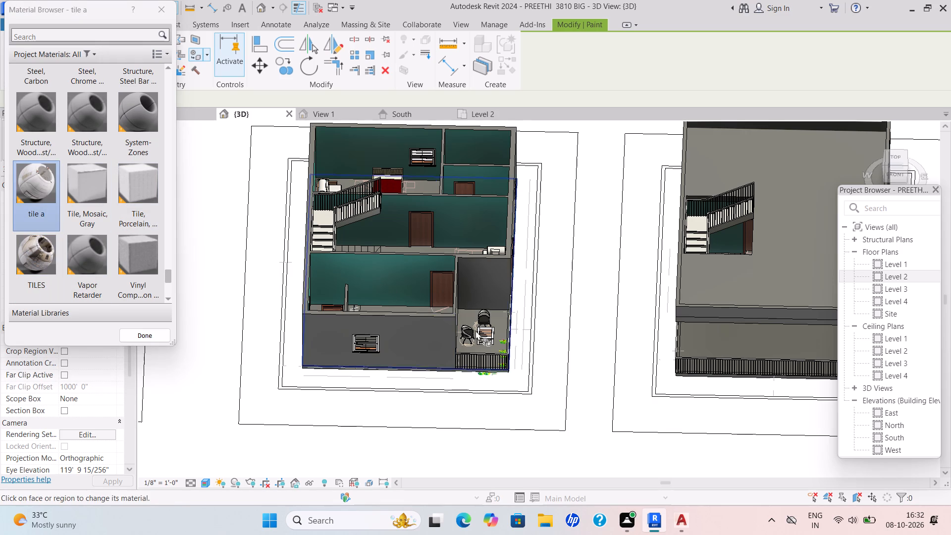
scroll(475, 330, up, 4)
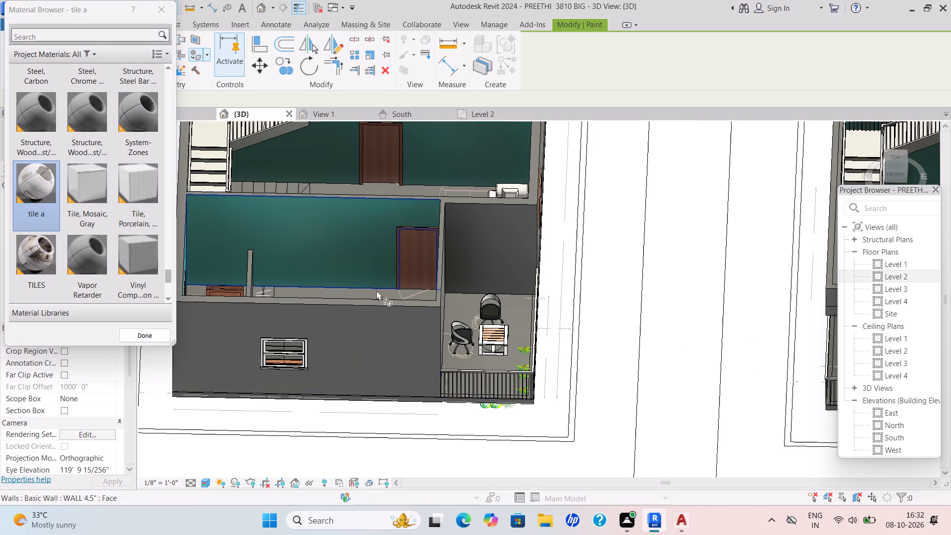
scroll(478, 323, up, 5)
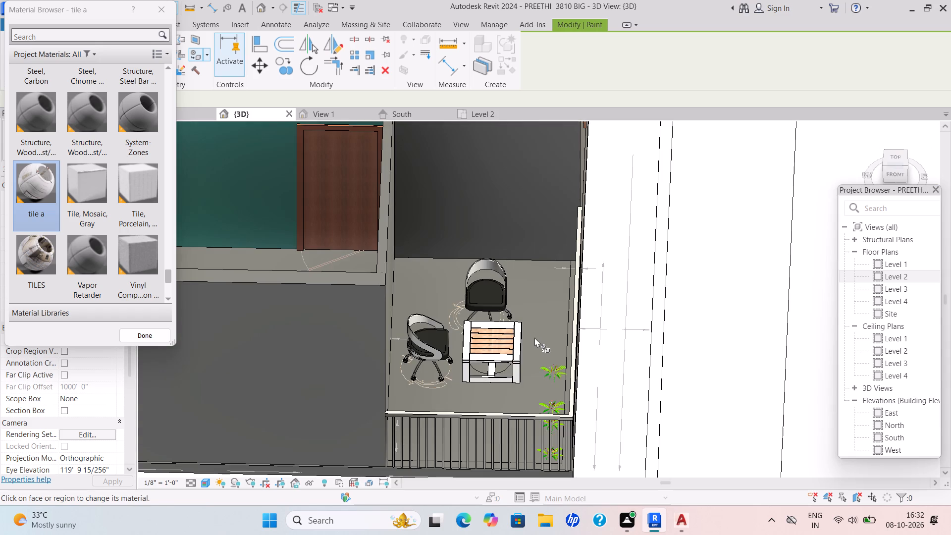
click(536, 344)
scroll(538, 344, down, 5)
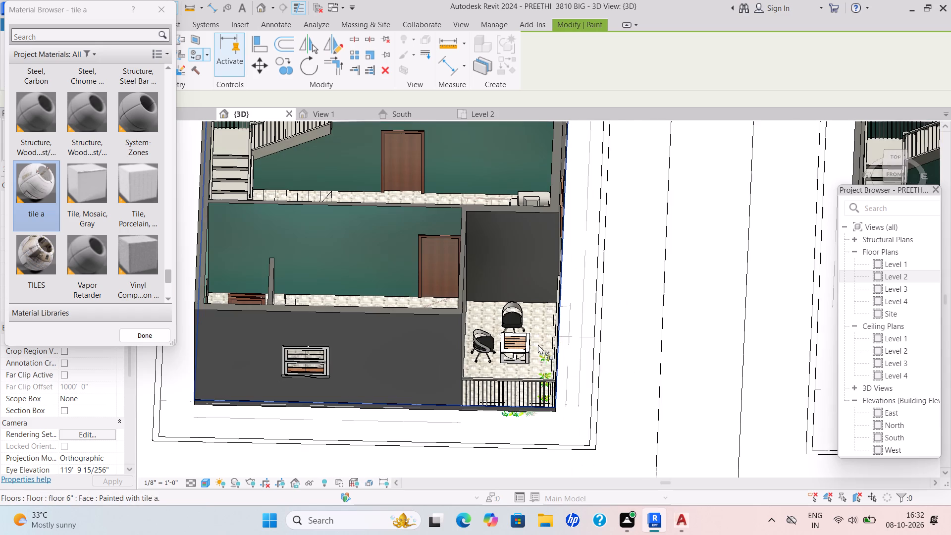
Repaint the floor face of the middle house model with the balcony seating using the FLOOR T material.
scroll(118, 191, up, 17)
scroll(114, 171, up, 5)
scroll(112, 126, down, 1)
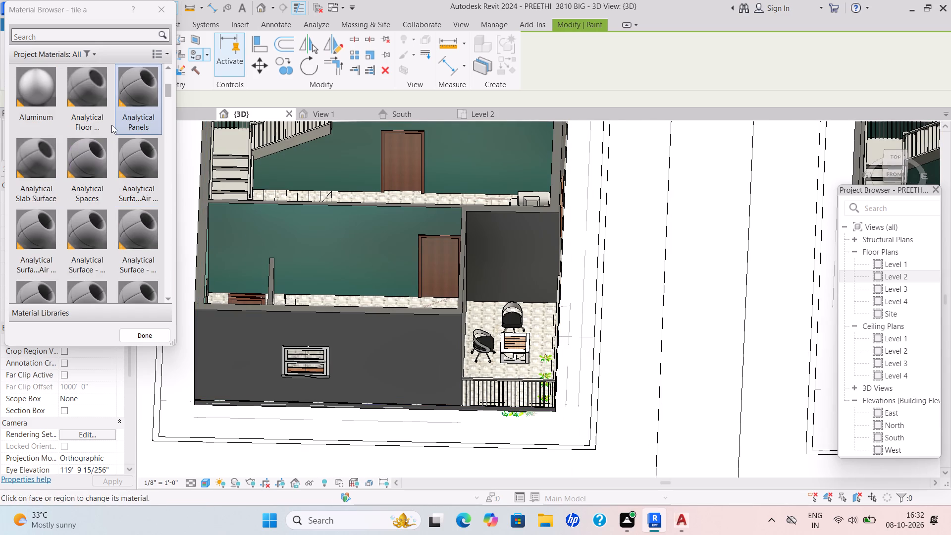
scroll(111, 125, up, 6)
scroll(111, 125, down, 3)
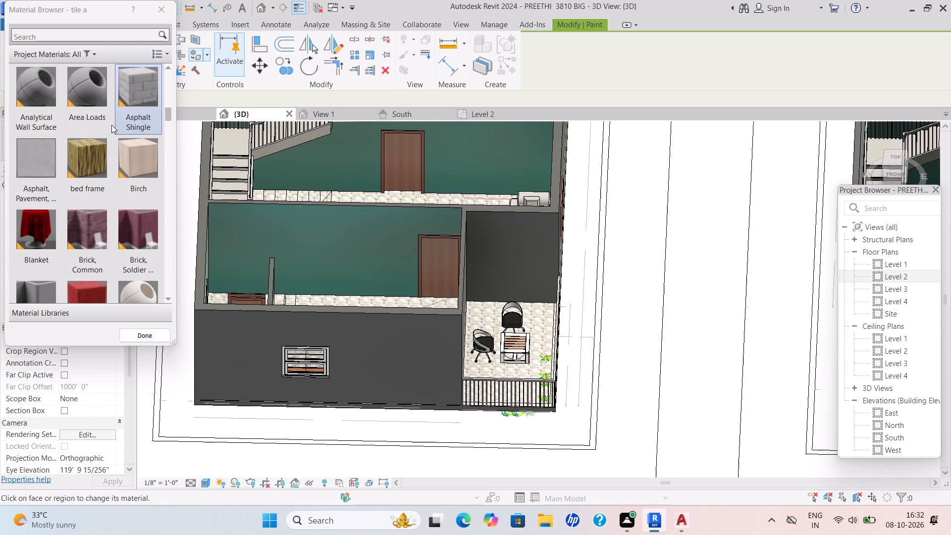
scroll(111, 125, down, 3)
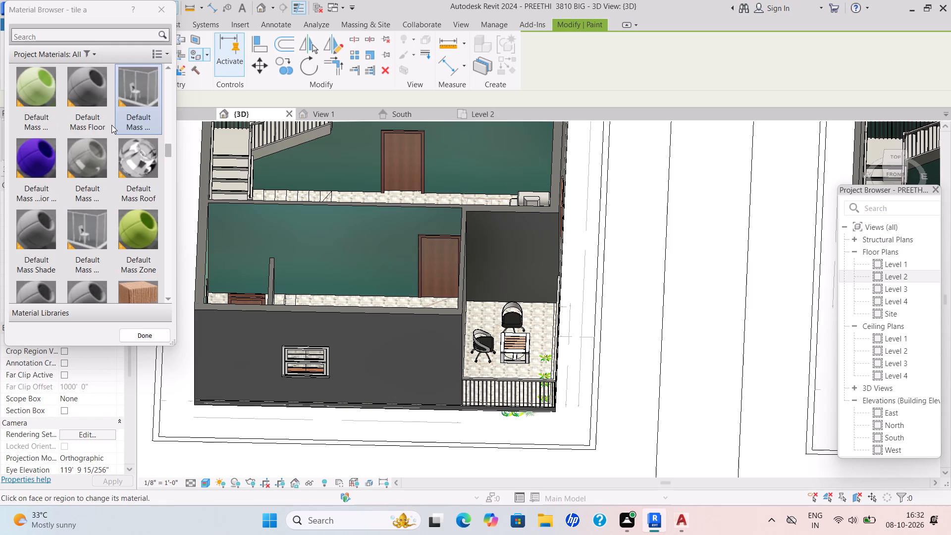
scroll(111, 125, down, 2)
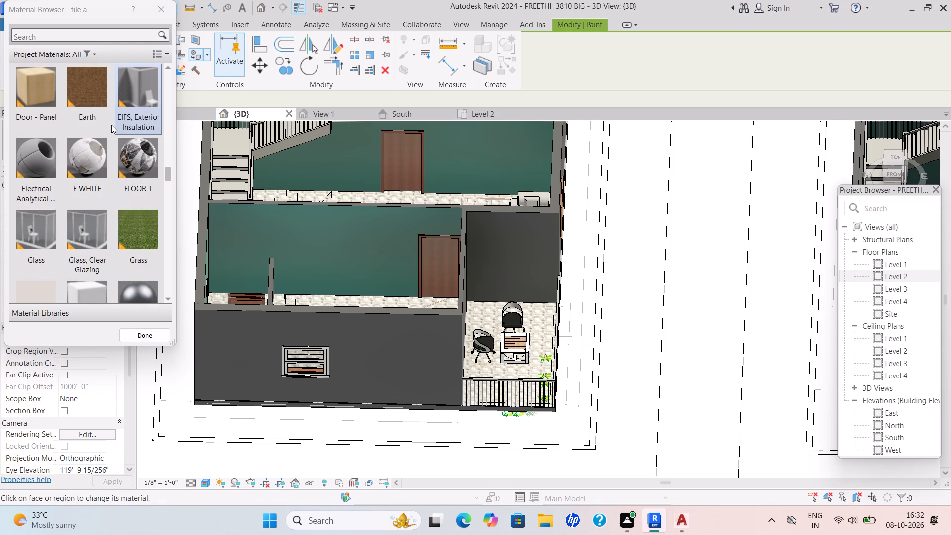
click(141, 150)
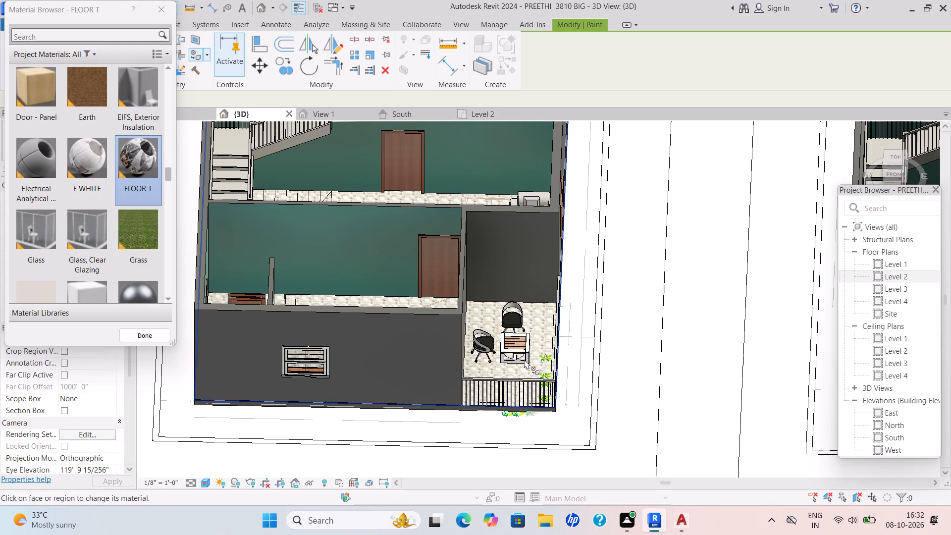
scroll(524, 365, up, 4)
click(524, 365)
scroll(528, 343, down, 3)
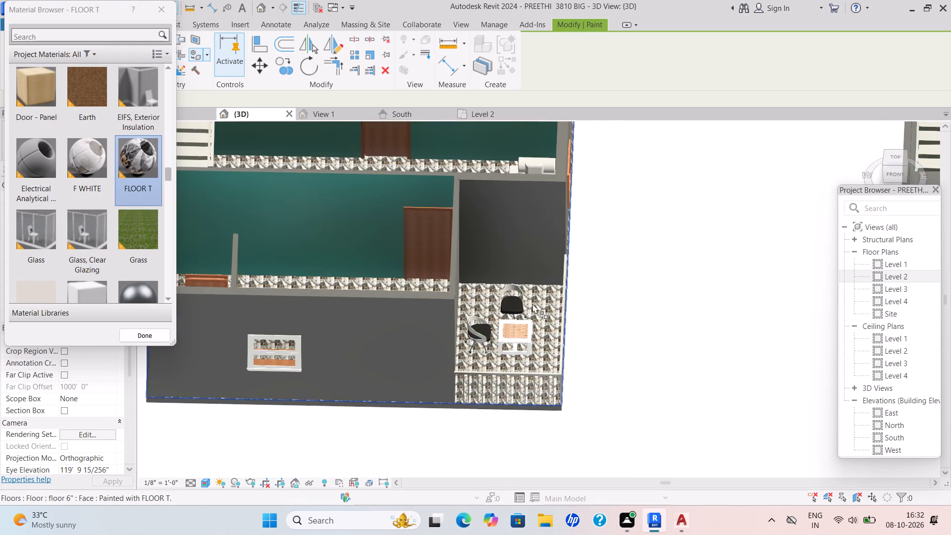
Repaint the floor face of the ground-floor house model with the front gate using the FLOOR T material.
scroll(532, 304, down, 5)
shift+middle_drag(532, 304, 529, 286)
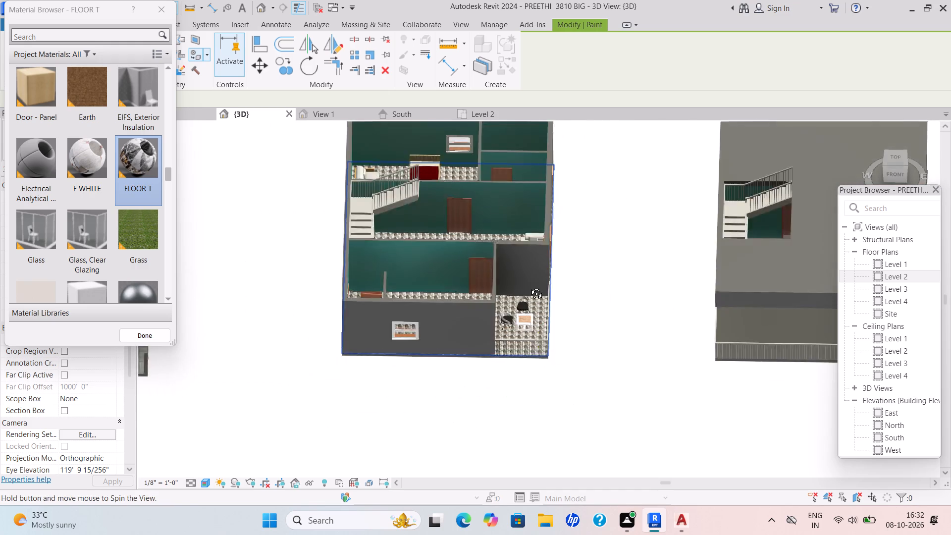
shift+middle_drag(529, 286, 532, 219)
middle_drag(527, 219, 453, 241)
scroll(456, 243, down, 1)
middle_drag(471, 258, 529, 256)
scroll(530, 259, down, 2)
middle_drag(539, 270, 611, 254)
click(156, 175)
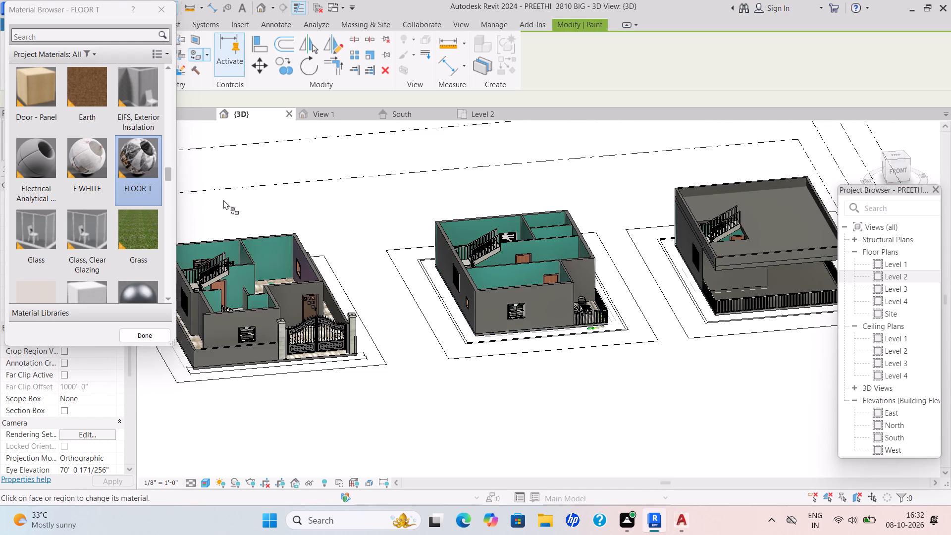
shift+middle_drag(298, 314, 277, 365)
scroll(302, 249, up, 4)
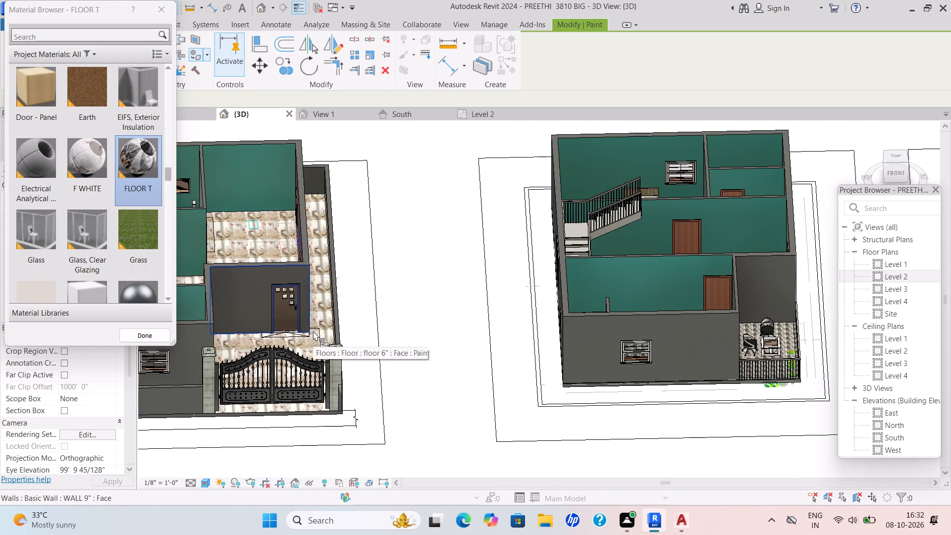
click(319, 342)
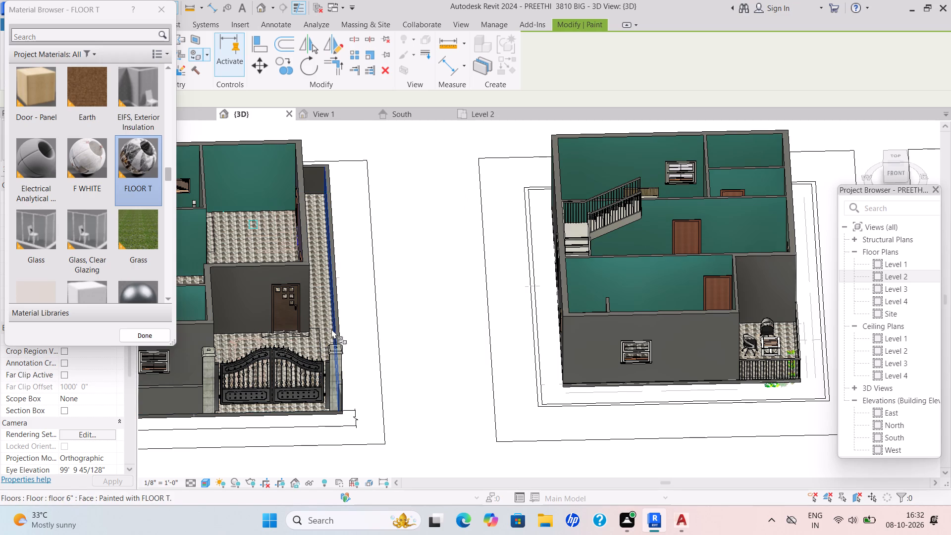
Repaint the floor face of the middle house model with the balcony seating using the F WHITE material.
middle_drag(331, 328, 210, 285)
scroll(211, 286, down, 4)
scroll(432, 317, up, 3)
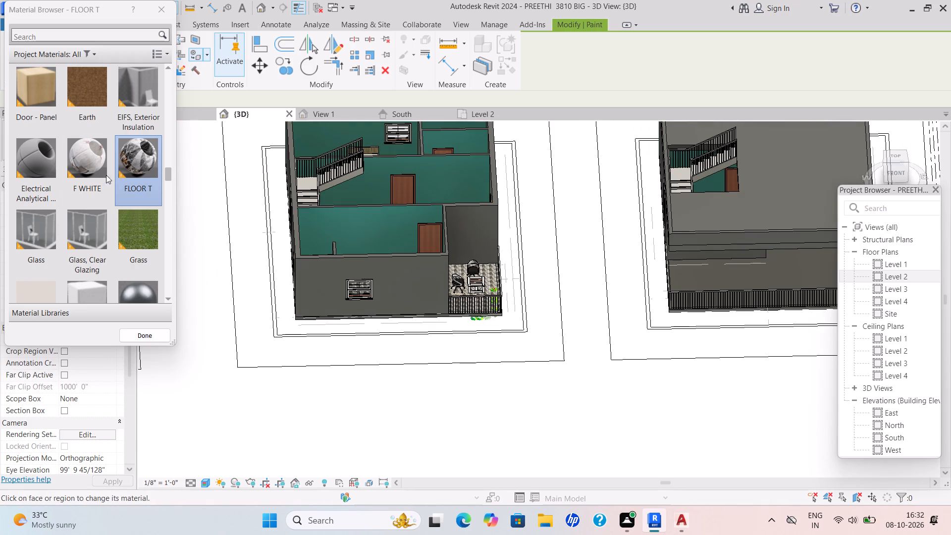
drag(101, 173, 107, 174)
scroll(493, 275, up, 8)
click(485, 281)
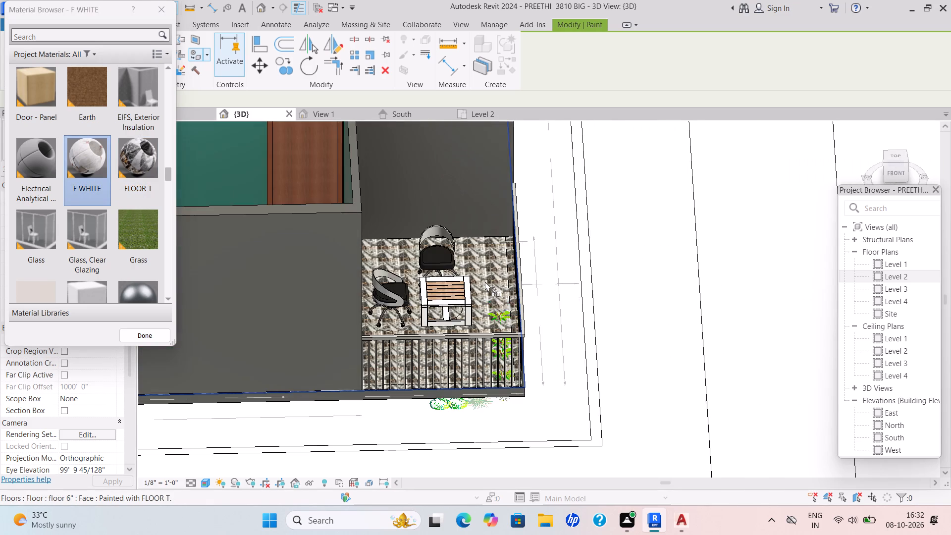
scroll(499, 286, down, 8)
shift+middle_drag(504, 295, 460, 325)
middle_drag(482, 306, 417, 360)
scroll(446, 341, down, 3)
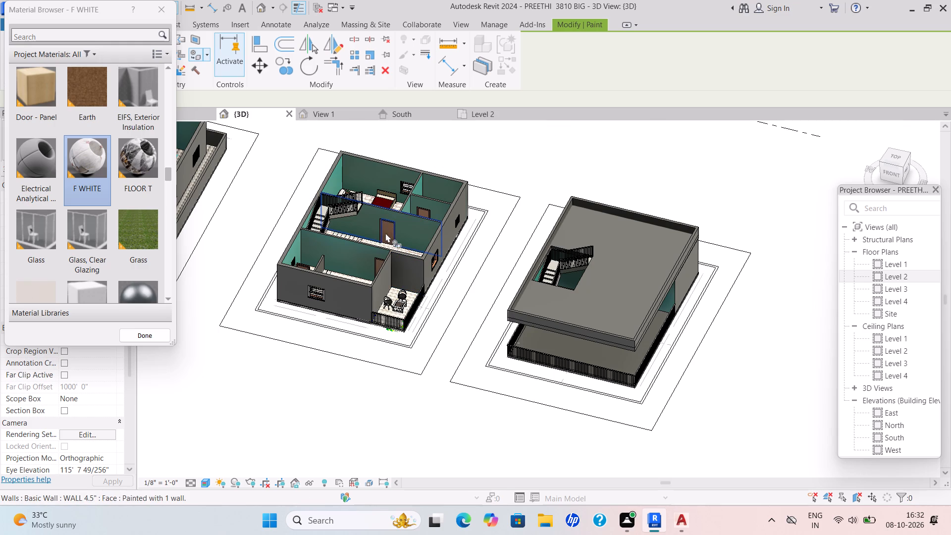
Paint the floor face of the roofed house model with the railed front terrace using the MULTI F material.
scroll(645, 363, up, 5)
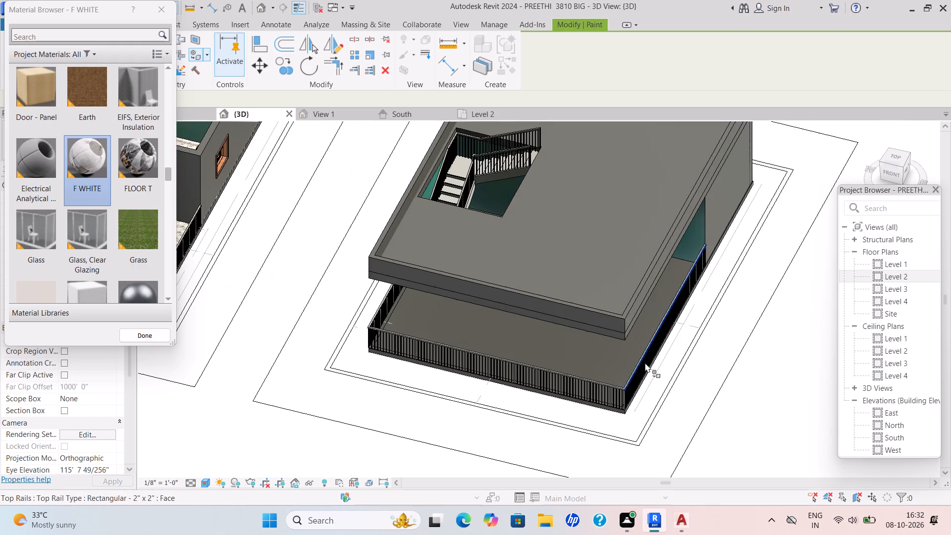
shift+middle_drag(645, 363, 663, 332)
shift+scroll(680, 308, up, 1)
scroll(662, 316, up, 4)
shift+middle_click(661, 316)
middle_drag(657, 314, 516, 355)
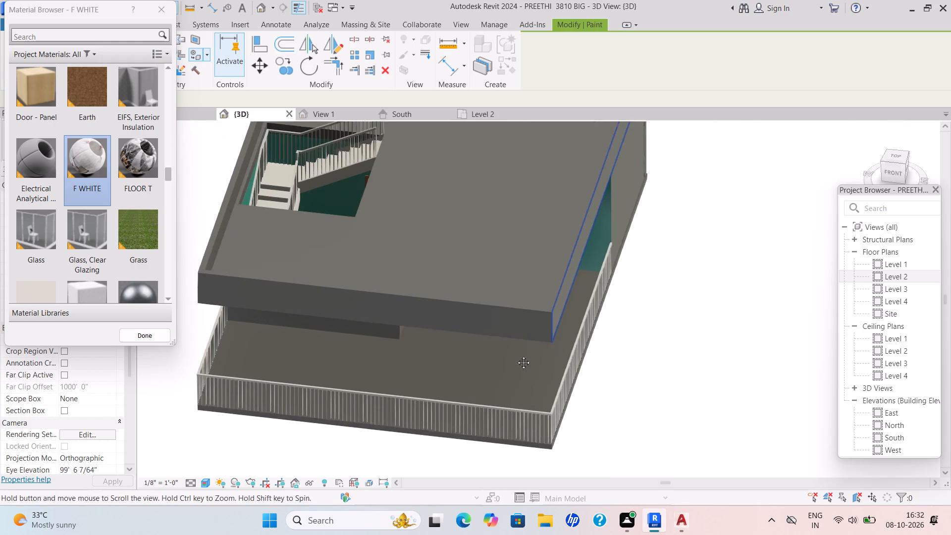
middle_drag(516, 355, 511, 357)
shift+middle_drag(504, 348, 513, 286)
shift+scroll(513, 288, up, 1)
middle_drag(487, 340, 513, 307)
scroll(513, 307, up, 1)
middle_drag(506, 319, 490, 341)
scroll(135, 213, down, 2)
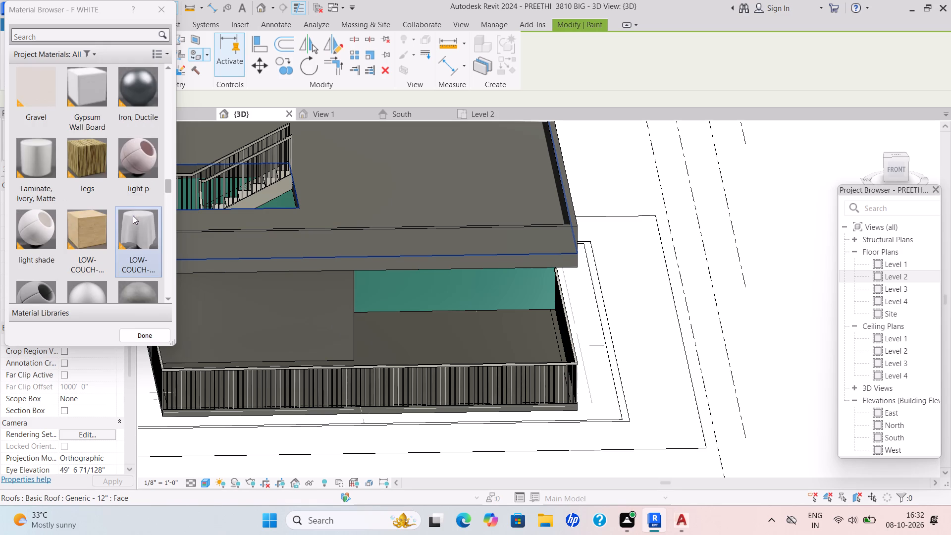
click(48, 245)
click(503, 350)
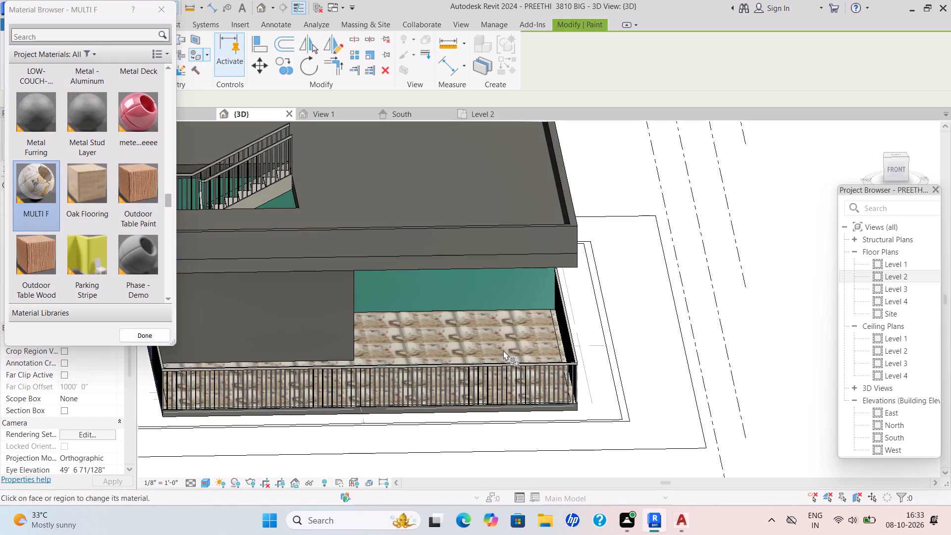
Examine the painted floor tiles across all three house models from above and at oblique angles.
scroll(509, 351, down, 7)
middle_drag(528, 349, 666, 357)
scroll(645, 357, down, 2)
middle_drag(648, 369, 641, 378)
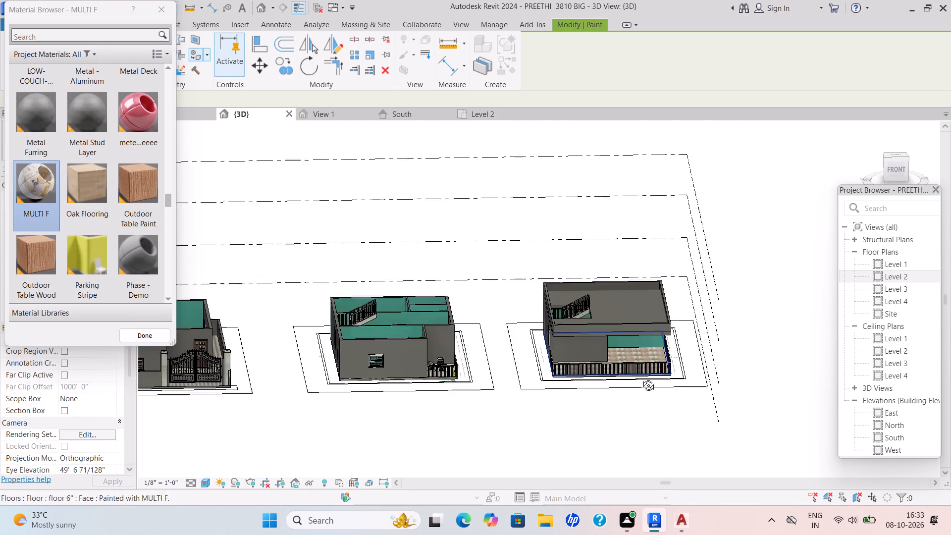
middle_drag(641, 378, 598, 436)
shift+scroll(598, 436, up, 1)
scroll(518, 295, up, 8)
scroll(194, 233, down, 4)
shift+middle_drag(349, 289, 408, 266)
scroll(130, 161, up, 10)
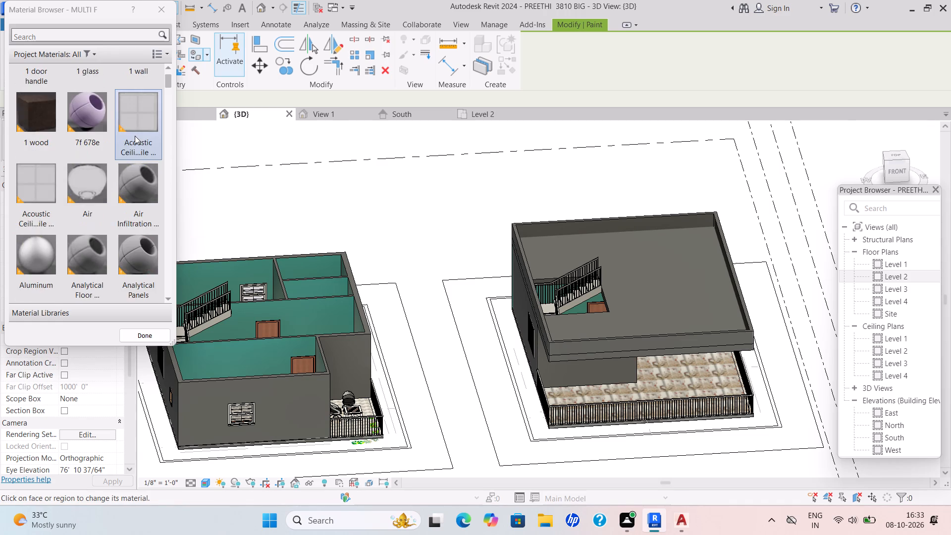
scroll(135, 136, up, 10)
scroll(278, 217, down, 4)
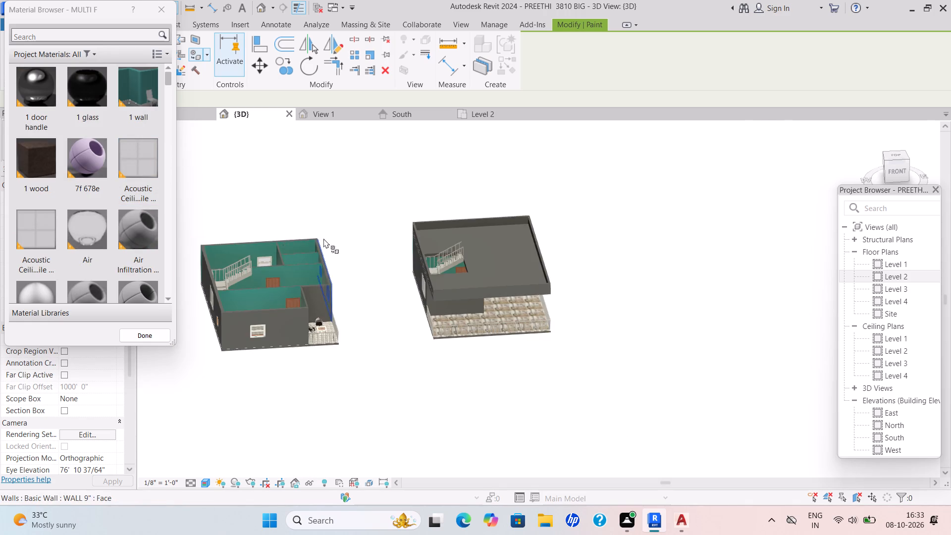
middle_drag(341, 261, 381, 371)
shift+middle_drag(369, 398, 348, 461)
scroll(372, 385, down, 1)
middle_drag(371, 391, 348, 437)
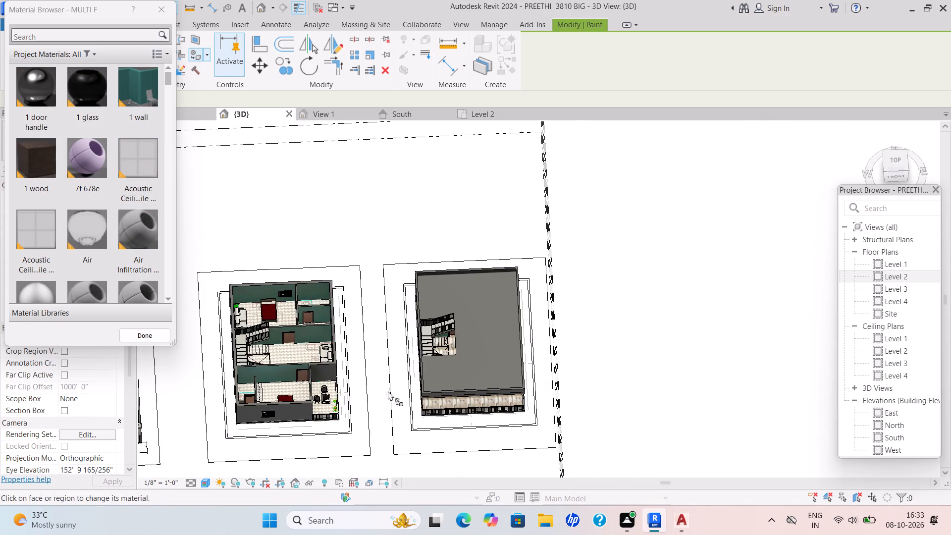
scroll(423, 361, up, 5)
shift+middle_drag(451, 352, 443, 356)
middle_drag(451, 360, 666, 288)
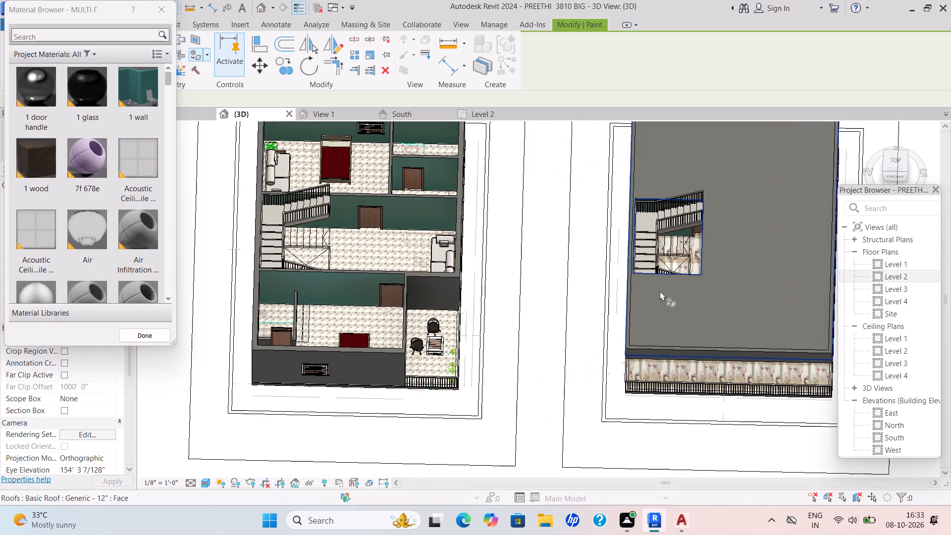
middle_drag(654, 299, 671, 384)
scroll(667, 354, down, 1)
scroll(495, 259, up, 6)
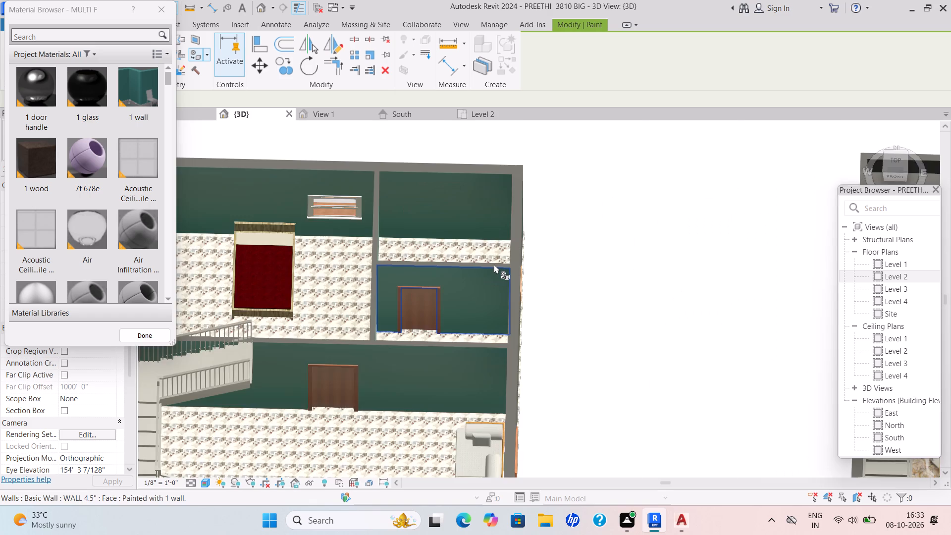
scroll(494, 266, down, 3)
shift+middle_drag(494, 273, 546, 253)
scroll(547, 252, down, 3)
middle_drag(546, 246, 565, 156)
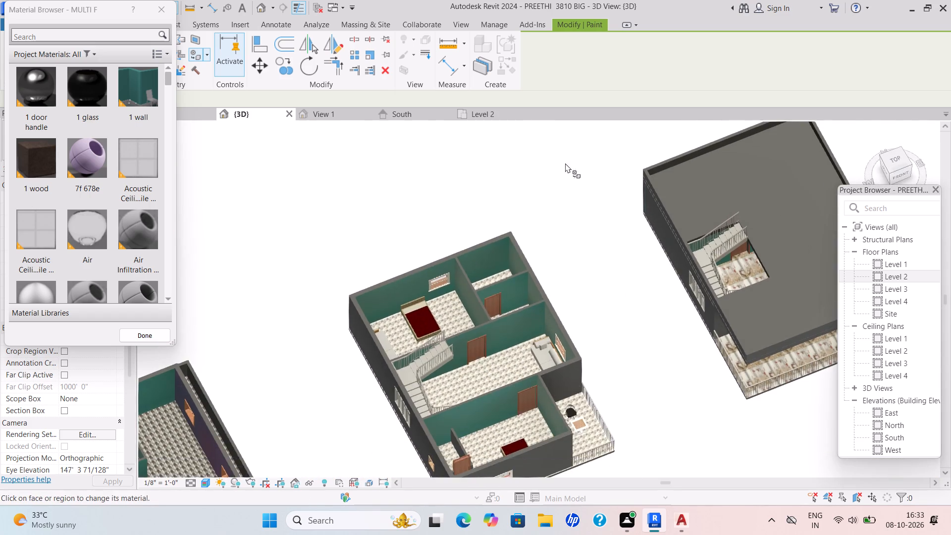
scroll(567, 226, down, 2)
middle_drag(566, 228, 626, 159)
shift+middle_drag(338, 386, 370, 344)
scroll(370, 344, up, 1)
middle_drag(363, 369, 401, 249)
scroll(402, 248, up, 1)
middle_drag(440, 321, 425, 261)
scroll(423, 257, up, 1)
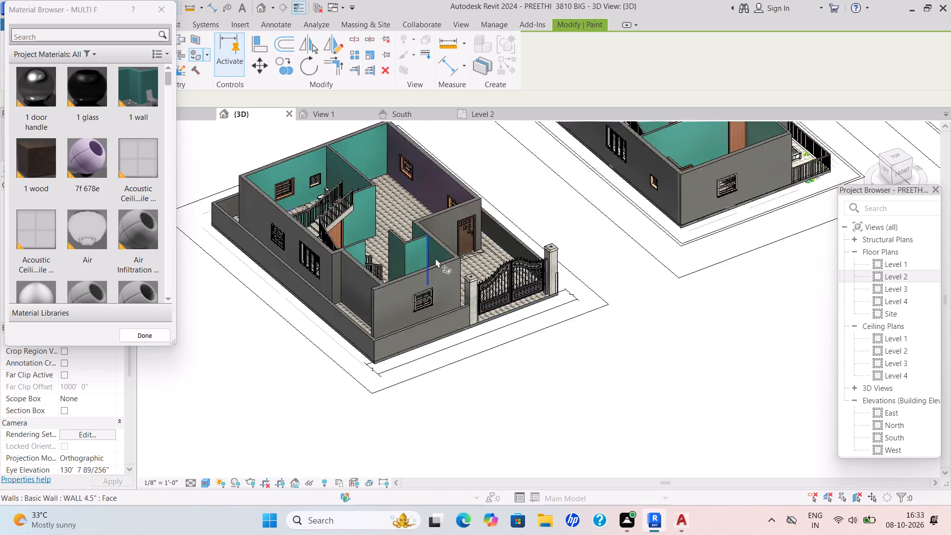
shift+middle_drag(456, 309, 412, 310)
scroll(432, 298, down, 4)
middle_drag(433, 301, 346, 400)
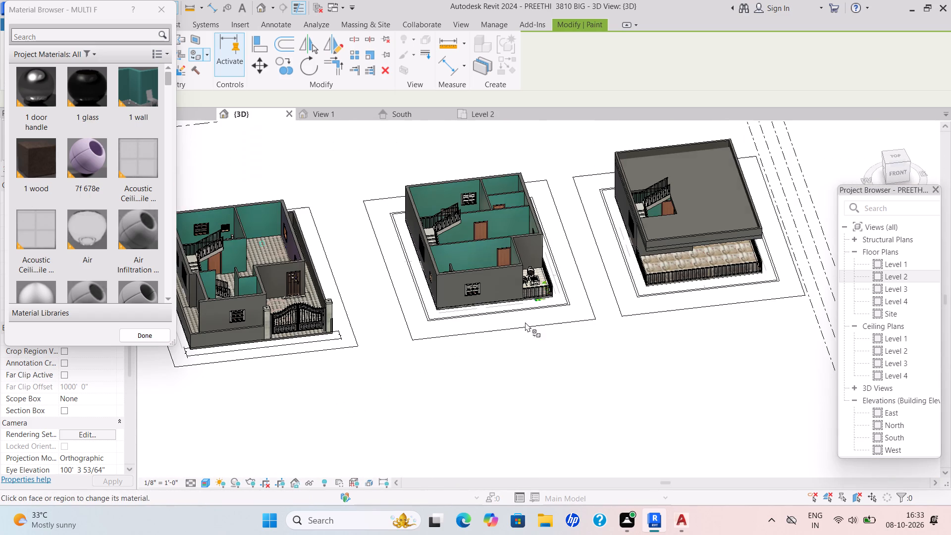
Inspect the tile pattern on the roofed model's terrace floor close up and from several angles.
scroll(631, 271, up, 2)
middle_drag(631, 271, 414, 318)
middle_drag(476, 291, 547, 294)
shift+scroll(556, 288, up, 3)
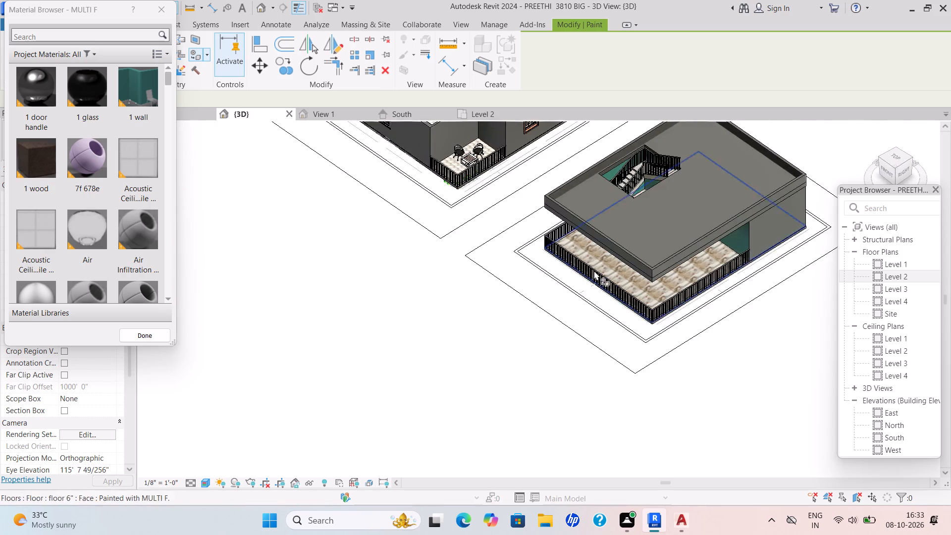
shift+scroll(594, 270, up, 3)
shift+middle_drag(594, 274, 683, 219)
middle_drag(674, 224, 359, 333)
scroll(382, 326, up, 1)
scroll(420, 314, up, 1)
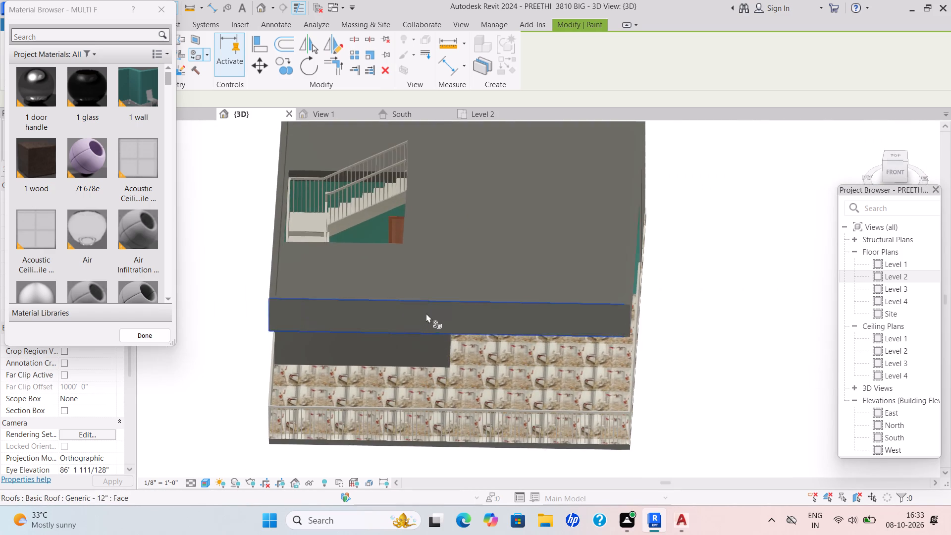
scroll(426, 313, up, 1)
scroll(447, 333, down, 1)
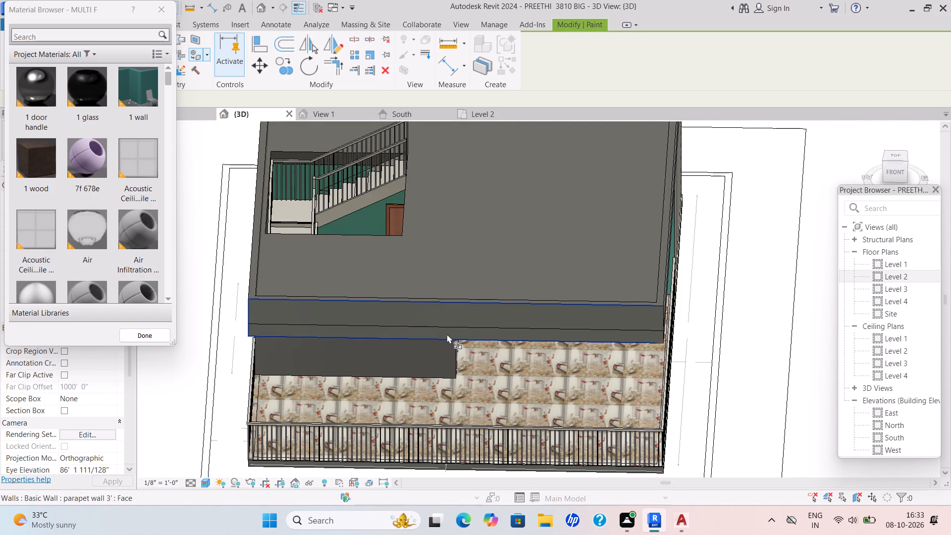
scroll(449, 339, up, 4)
shift+middle_drag(454, 342, 463, 307)
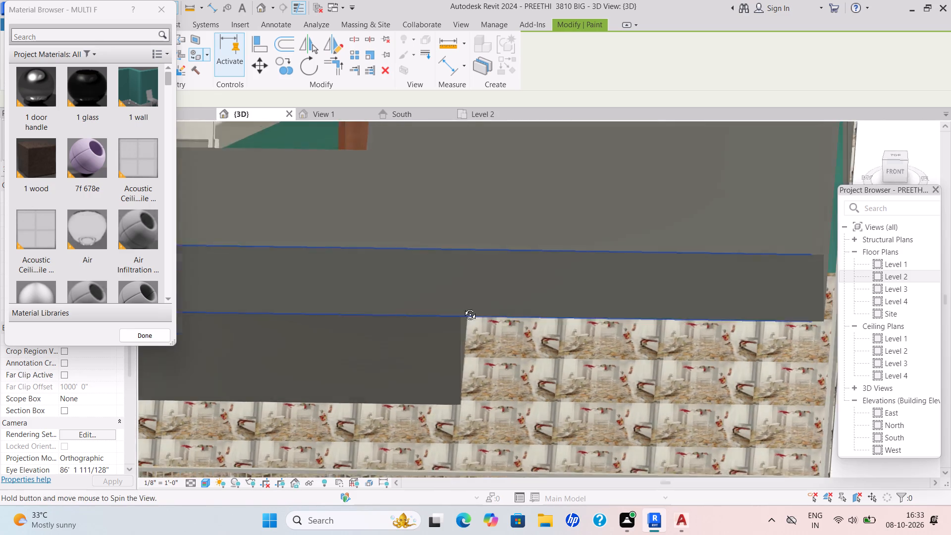
shift+middle_drag(463, 307, 489, 268)
shift+scroll(496, 261, up, 1)
scroll(491, 271, down, 1)
middle_drag(490, 276, 524, 337)
scroll(525, 337, down, 4)
shift+middle_drag(534, 333, 564, 313)
shift+middle_drag(580, 323, 561, 319)
shift+middle_drag(575, 336, 514, 331)
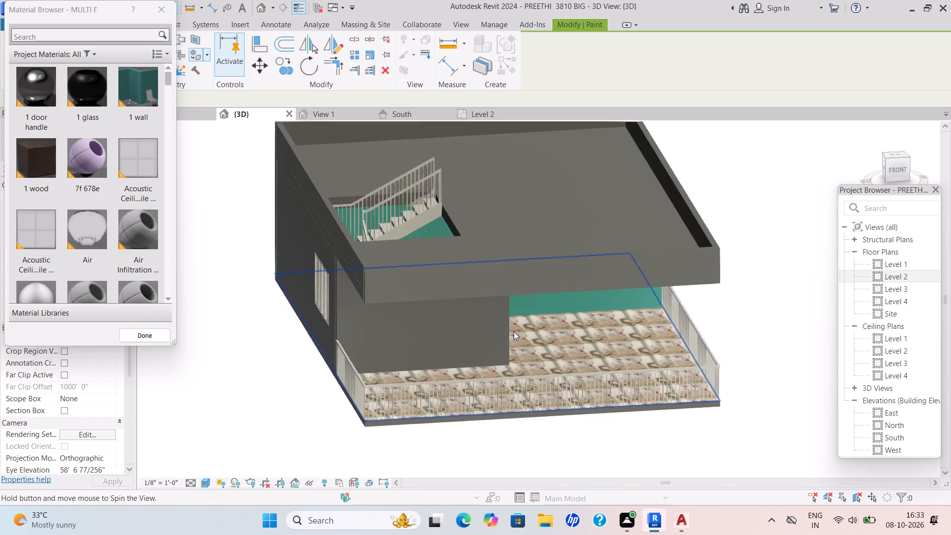
Paint the front edge face of the roofed model's terrace floor slab with the light shade material.
scroll(514, 331, up, 1)
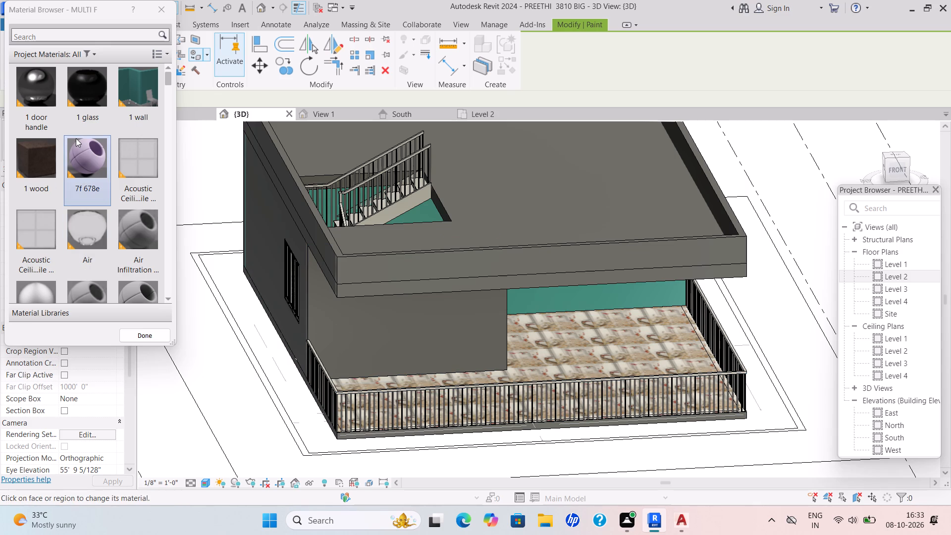
scroll(76, 138, up, 16)
scroll(118, 107, up, 14)
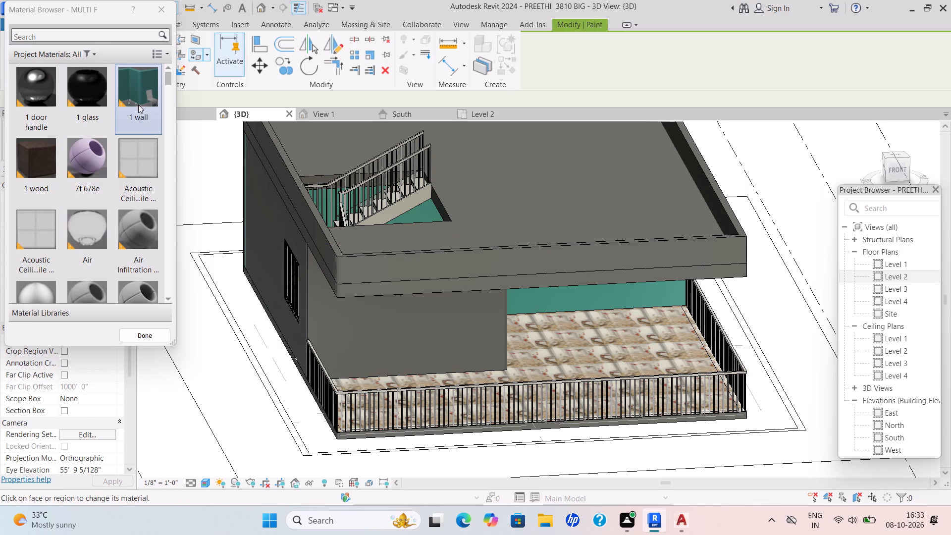
scroll(138, 105, up, 1)
scroll(140, 105, down, 10)
scroll(140, 107, up, 4)
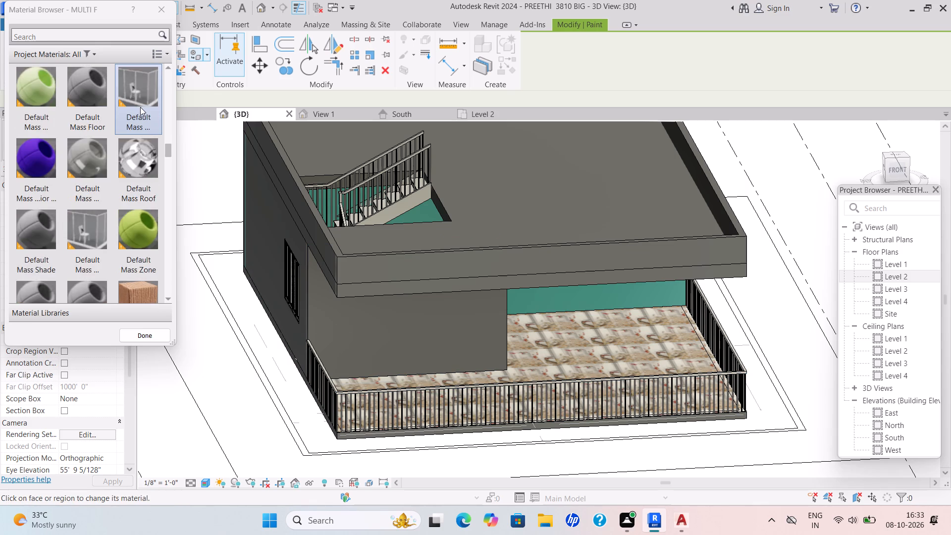
scroll(140, 107, up, 20)
scroll(140, 107, down, 2)
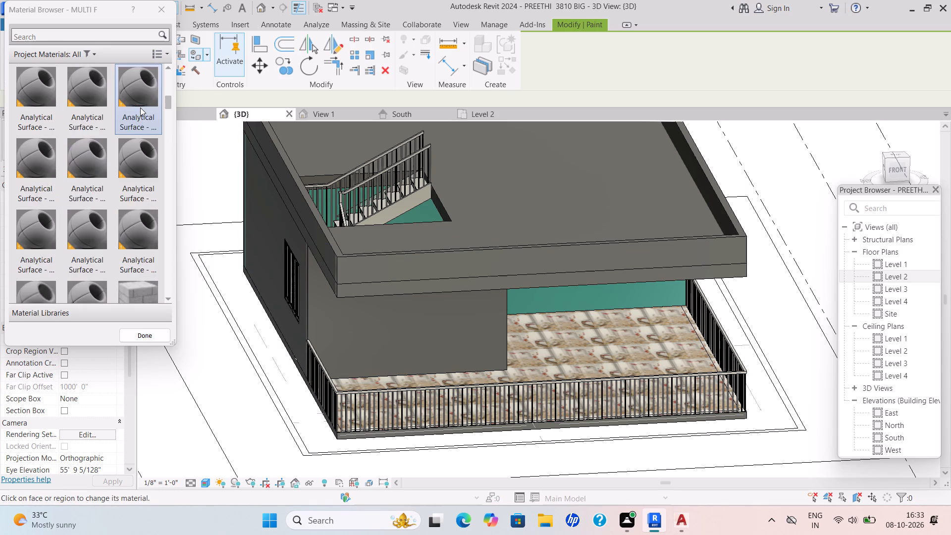
scroll(140, 107, down, 1)
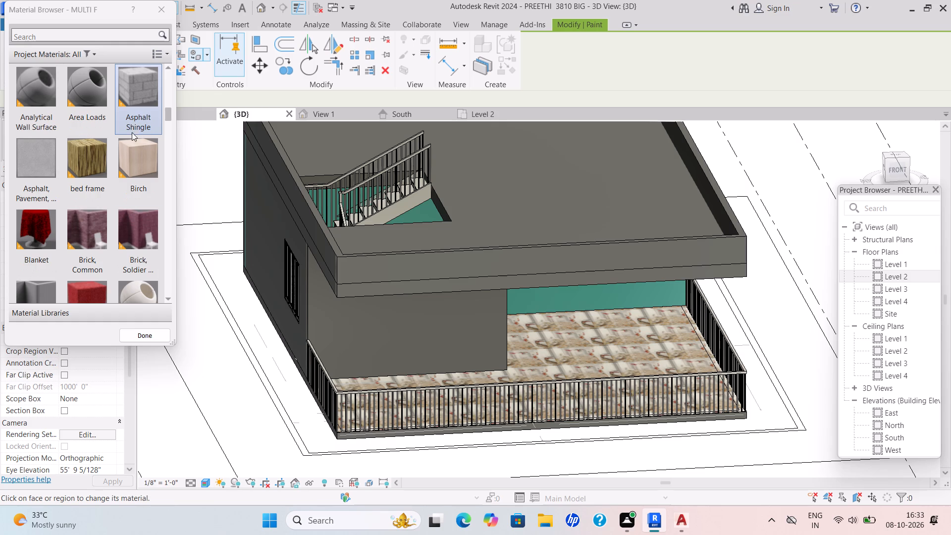
scroll(128, 158, down, 2)
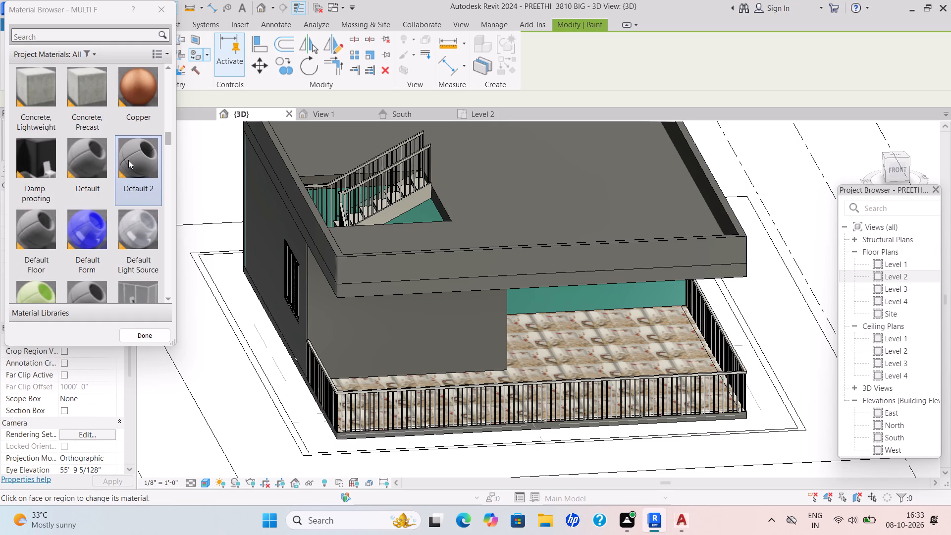
scroll(128, 160, down, 2)
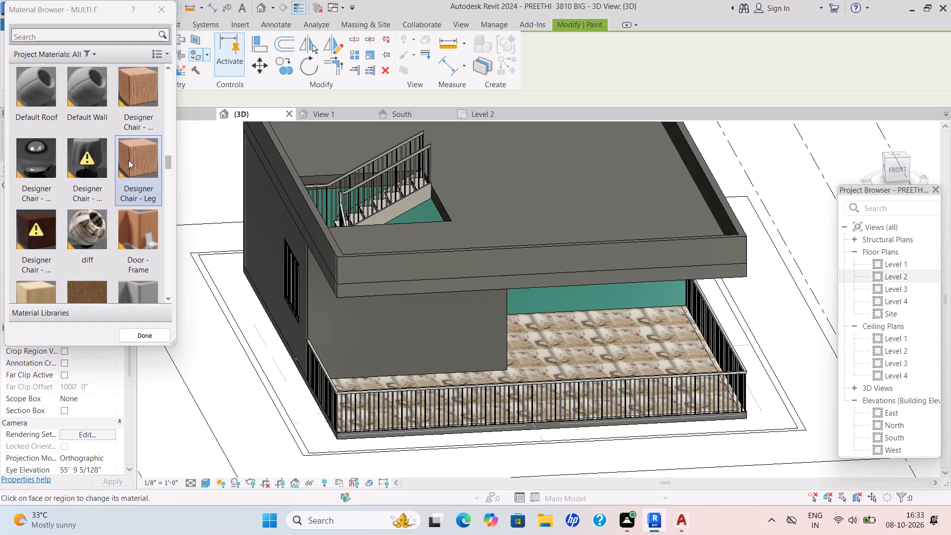
scroll(128, 160, down, 4)
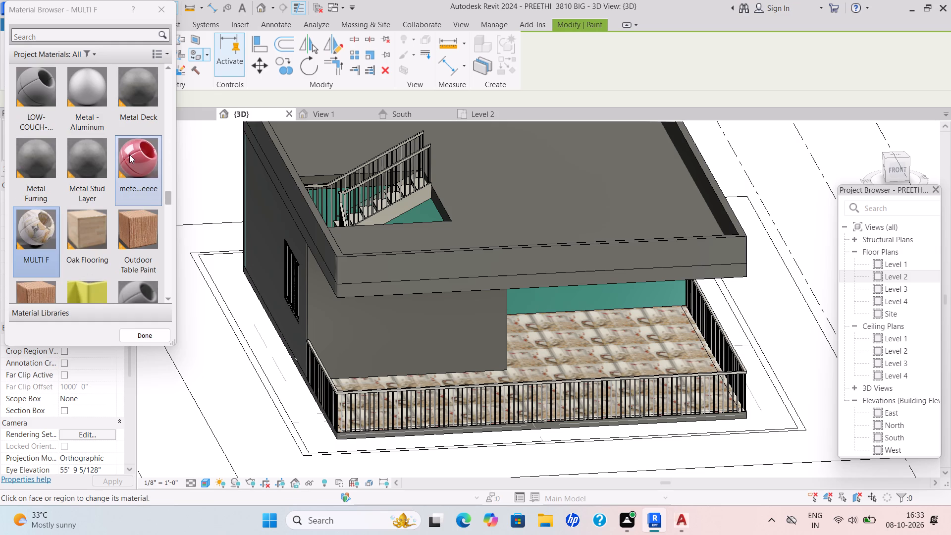
scroll(129, 155, up, 1)
scroll(129, 155, down, 6)
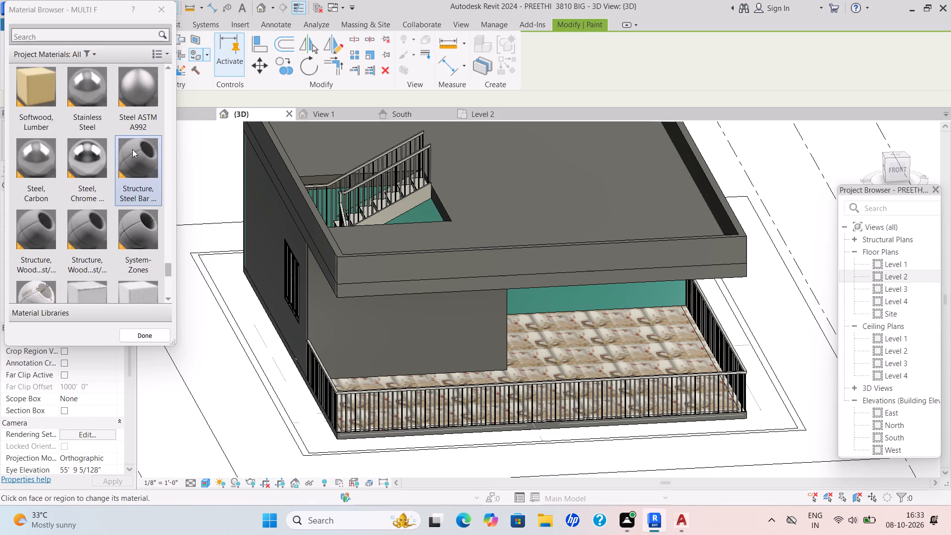
scroll(132, 149, down, 13)
scroll(135, 145, up, 3)
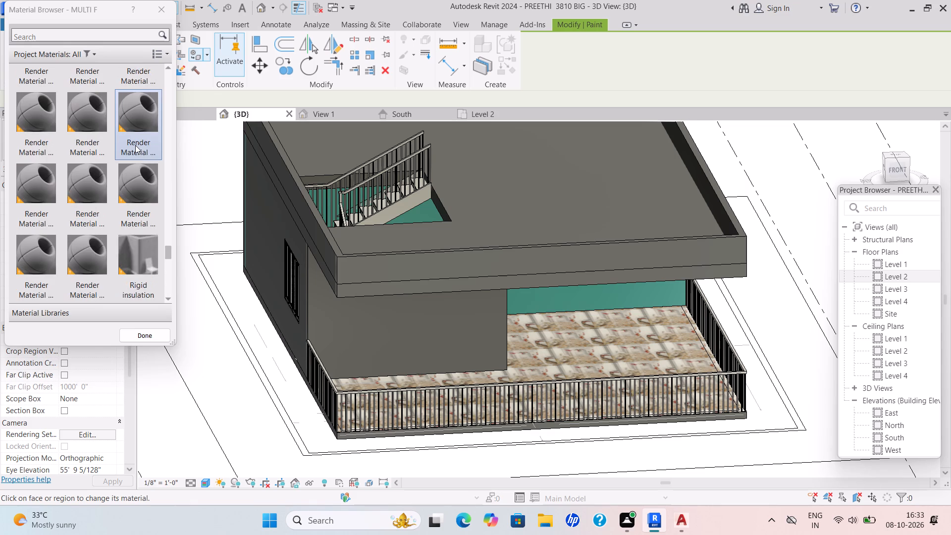
scroll(135, 145, up, 4)
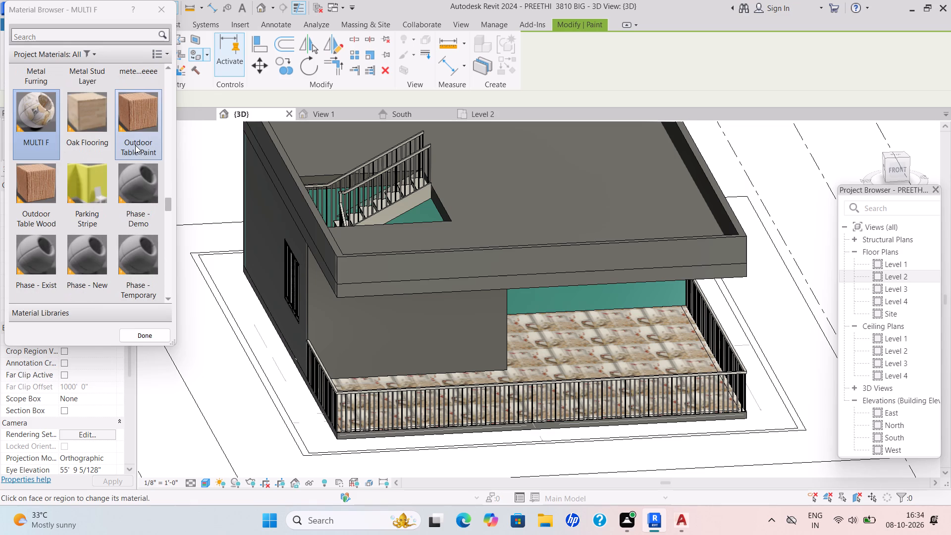
scroll(135, 145, up, 2)
scroll(135, 145, down, 2)
scroll(136, 145, up, 1)
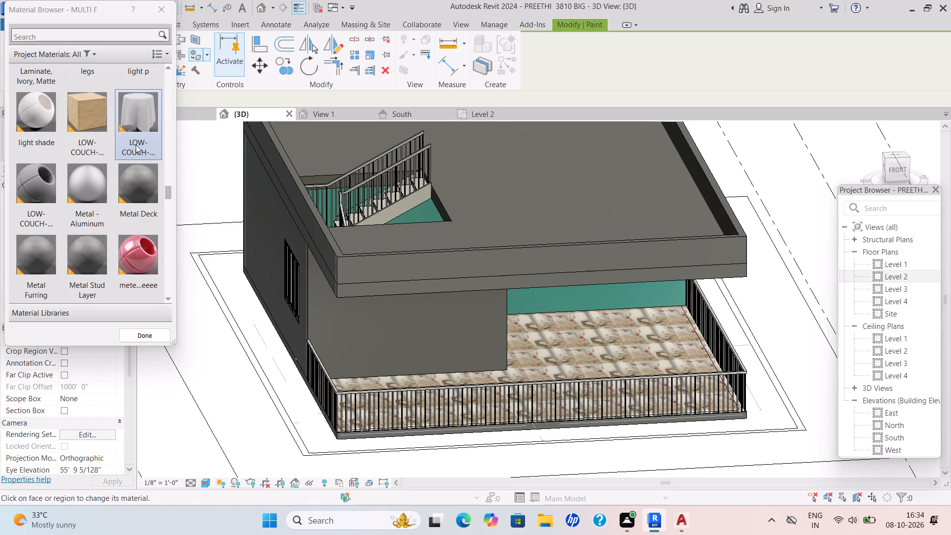
click(37, 110)
scroll(372, 404, up, 2)
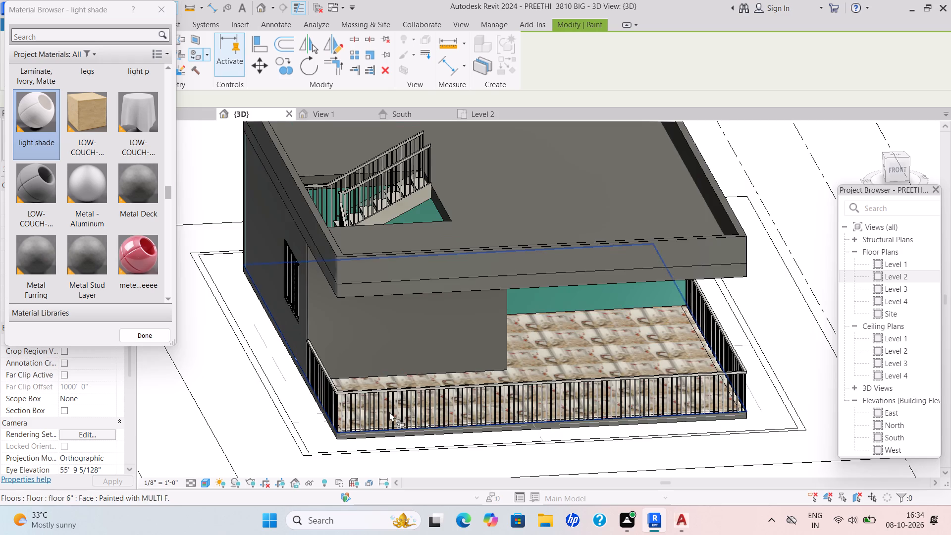
scroll(389, 412, up, 2)
scroll(368, 459, up, 5)
click(266, 443)
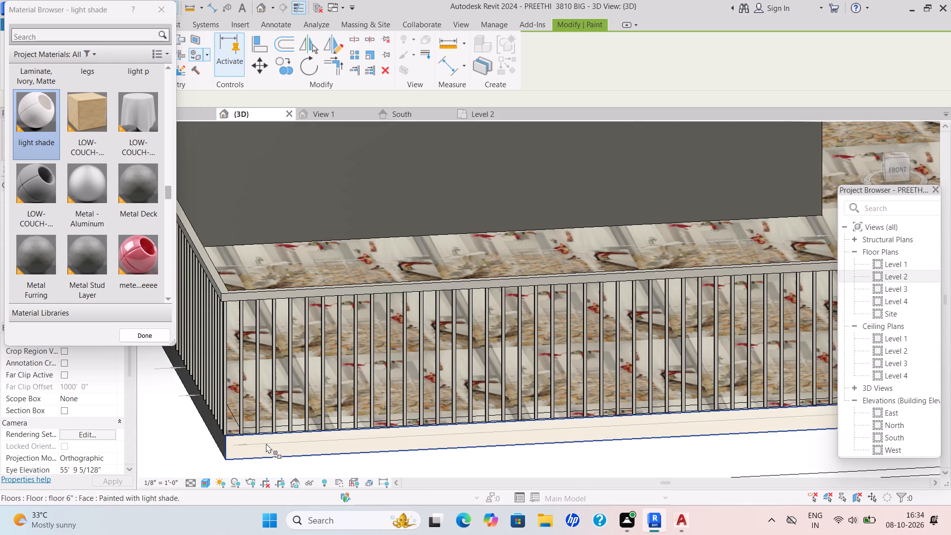
Paint the left-side edge face of the roofed model's terrace floor slab with the light shade material.
scroll(271, 441, down, 10)
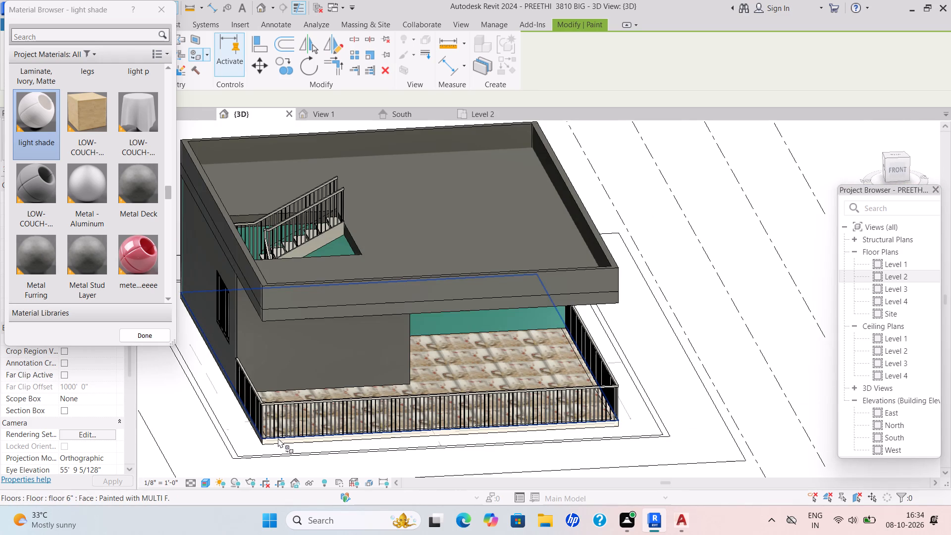
shift+middle_drag(279, 438, 374, 397)
scroll(426, 400, up, 1)
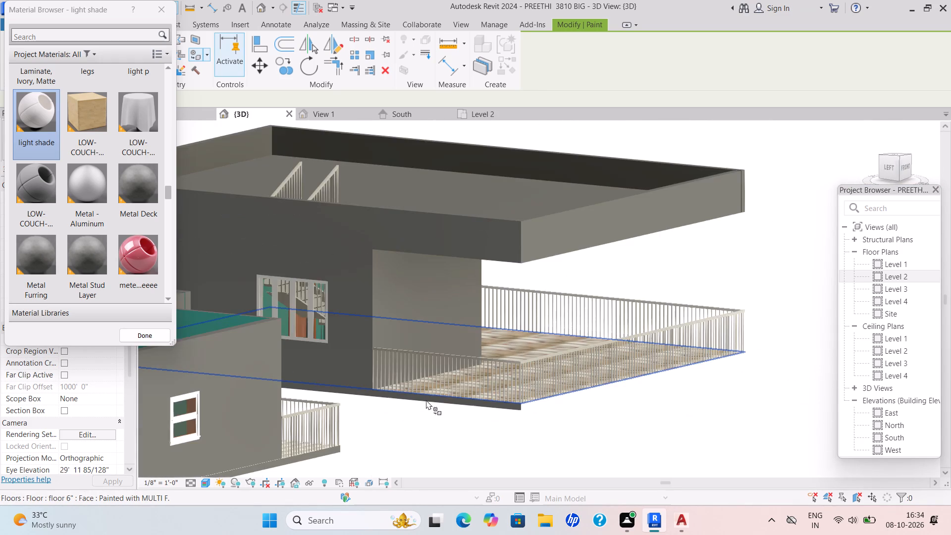
scroll(428, 400, up, 5)
scroll(553, 430, up, 4)
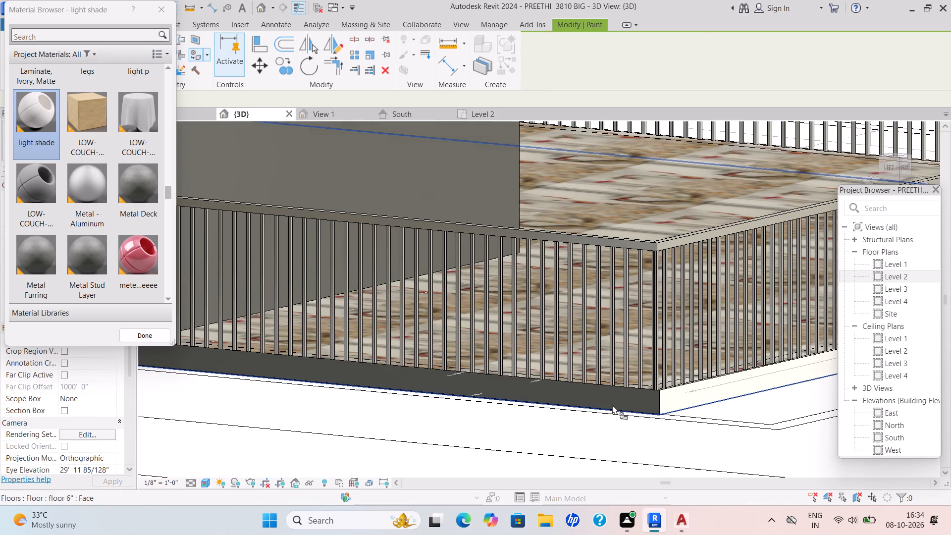
click(618, 403)
Paint the right-side edge face of the roofed model's floor slab with the light shade material.
scroll(618, 403, down, 7)
shift+middle_drag(618, 403, 458, 389)
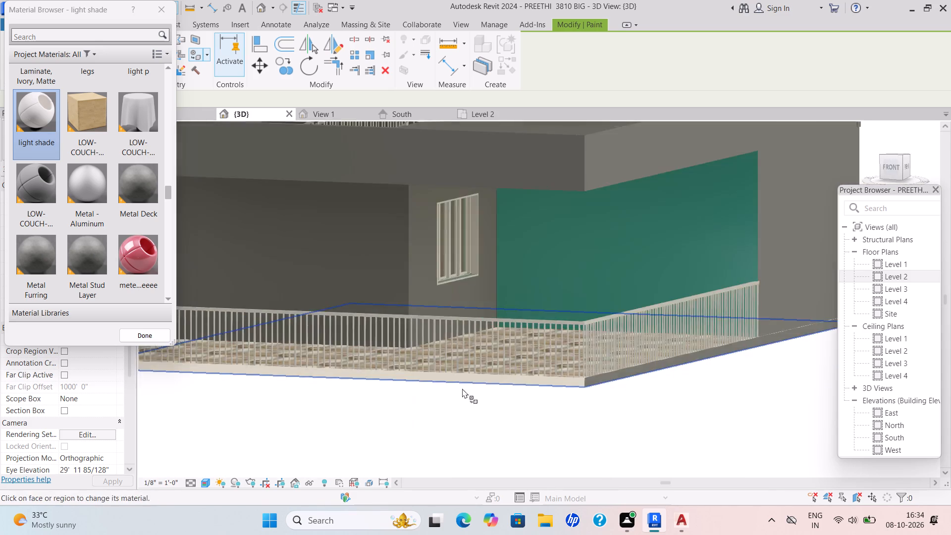
scroll(563, 389, down, 5)
middle_drag(565, 392, 497, 389)
shift+scroll(497, 389, up, 1)
scroll(486, 387, up, 5)
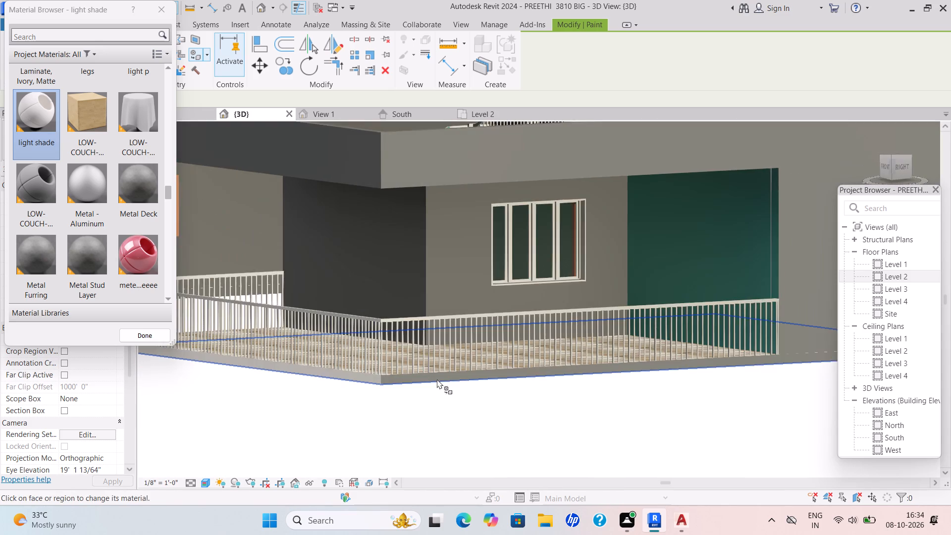
scroll(424, 379, up, 5)
click(359, 380)
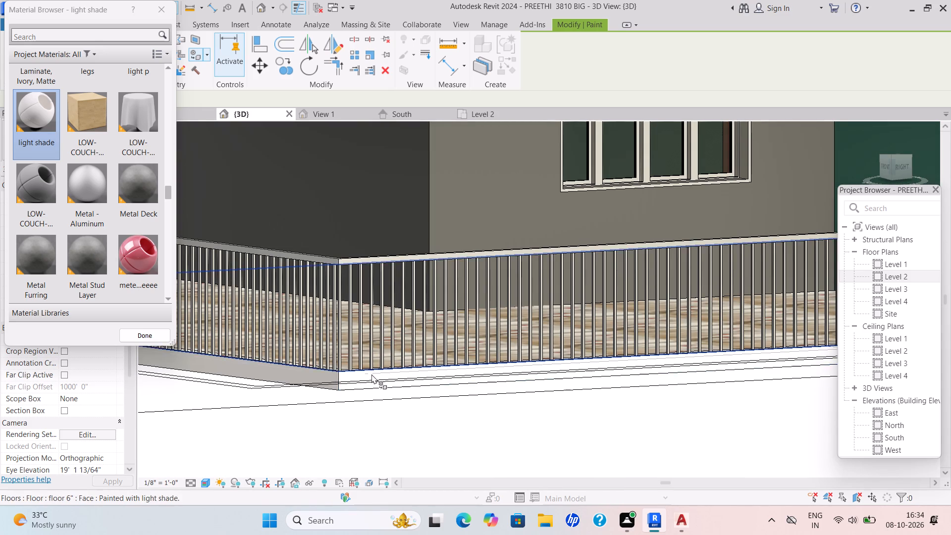
Paint the back edge face of the roofed model's floor slab with the light shade material.
scroll(371, 374, down, 2)
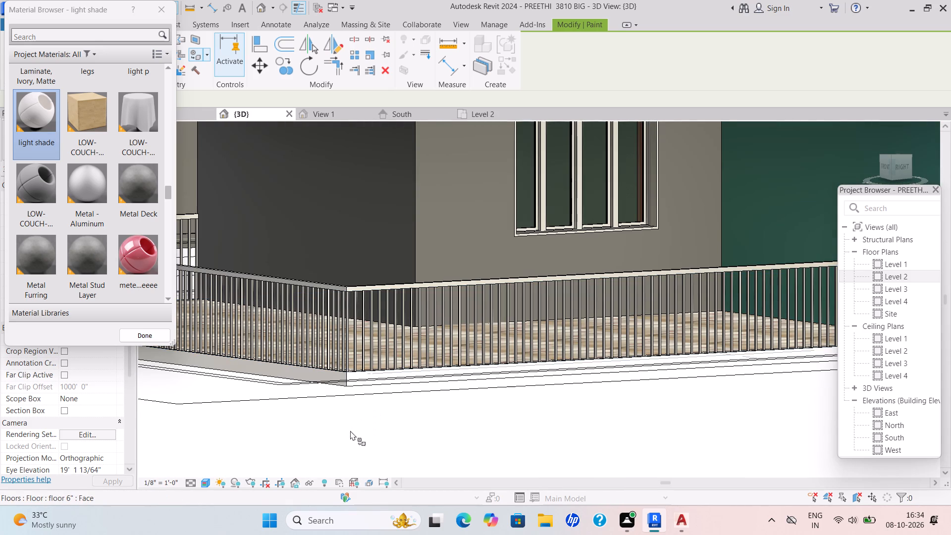
scroll(353, 398, down, 1)
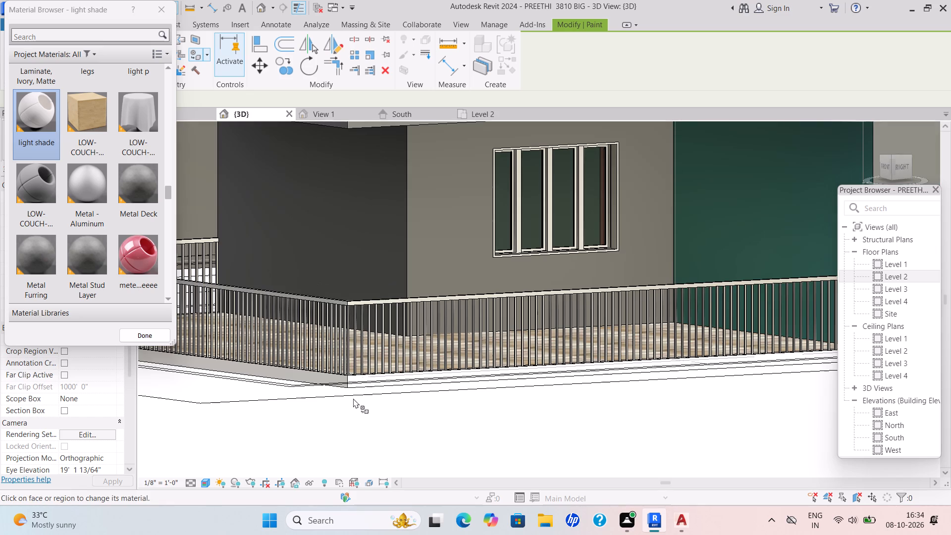
shift+scroll(451, 426, down, 1)
shift+middle_drag(327, 398, 307, 385)
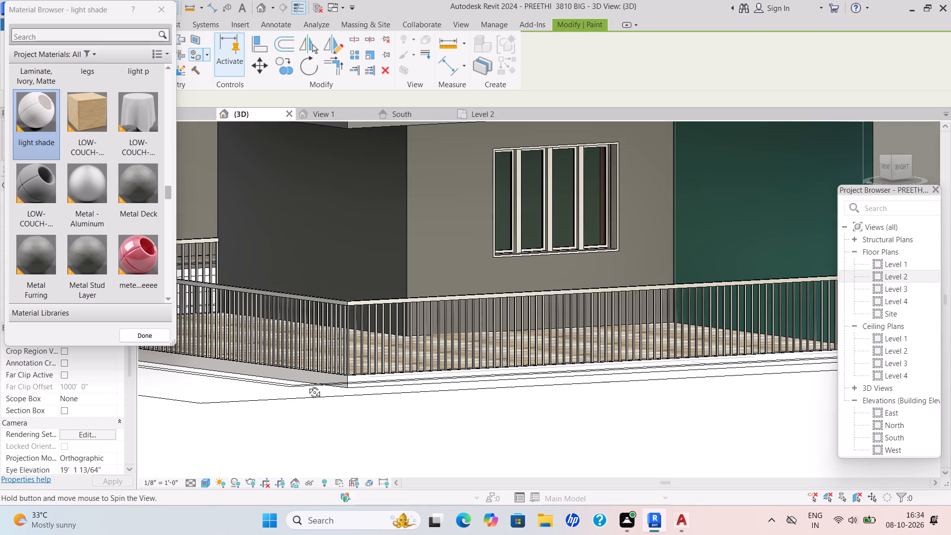
shift+middle_drag(307, 385, 257, 372)
scroll(256, 372, up, 1)
middle_drag(479, 427, 294, 451)
shift+scroll(309, 443, down, 1)
scroll(187, 380, up, 2)
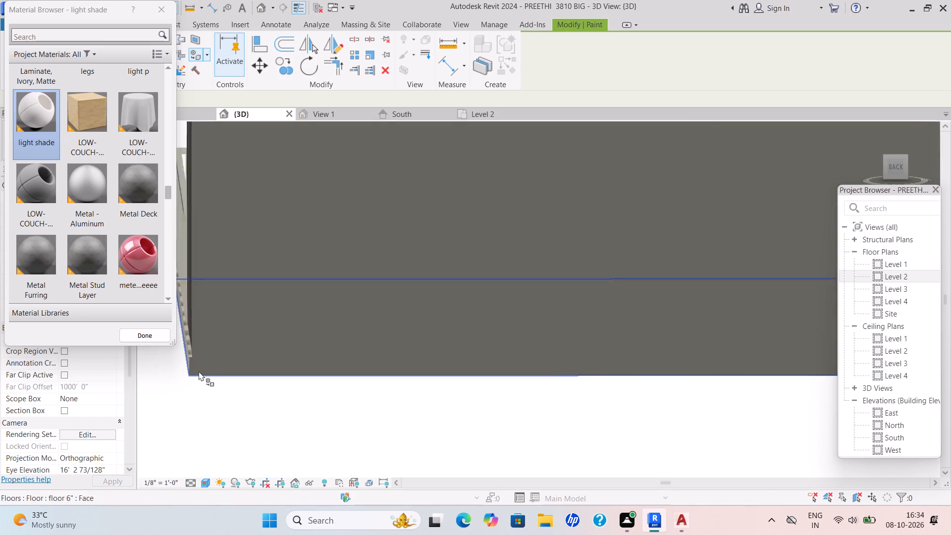
scroll(199, 371, up, 5)
click(202, 369)
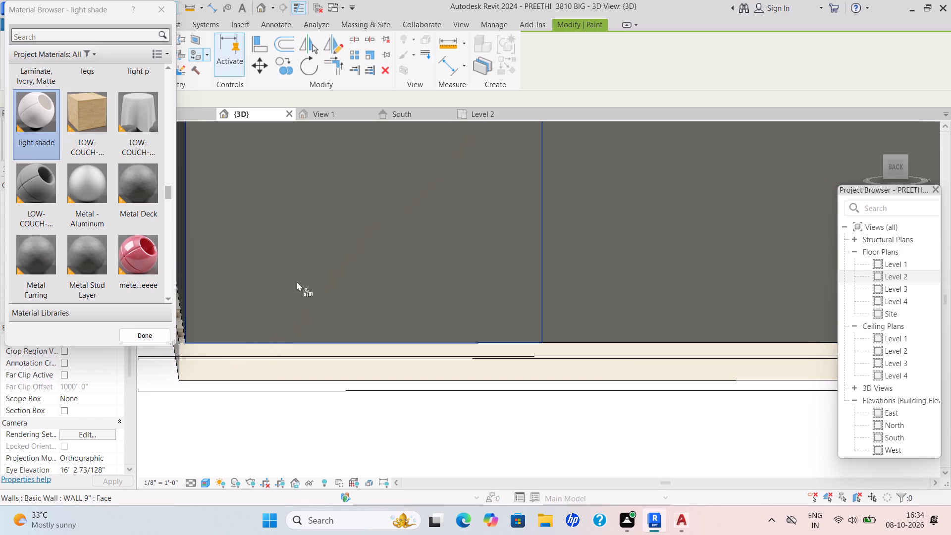
Paint the front slab edge face below the middle house model's railed balcony with the light shade material.
scroll(366, 261, down, 5)
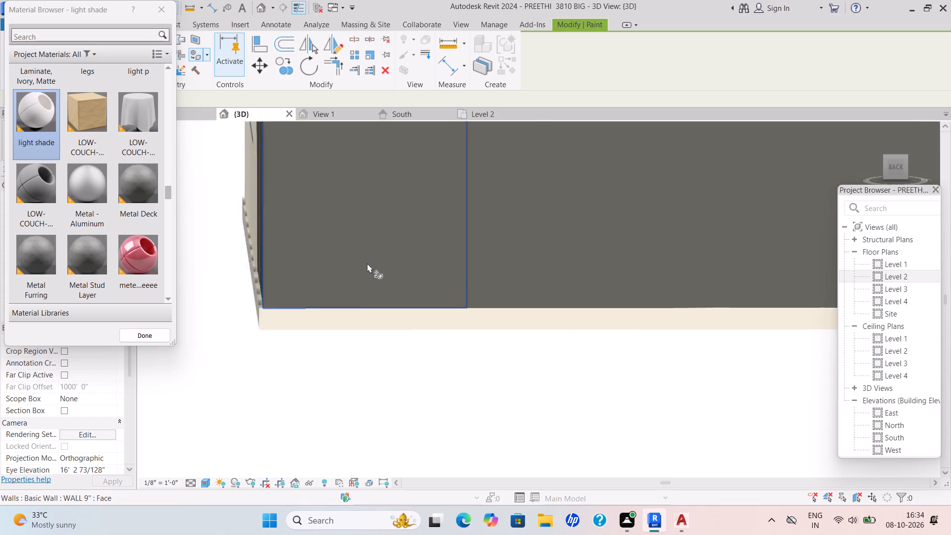
scroll(367, 263, down, 7)
shift+middle_drag(386, 354, 613, 381)
shift+middle_drag(580, 352, 639, 366)
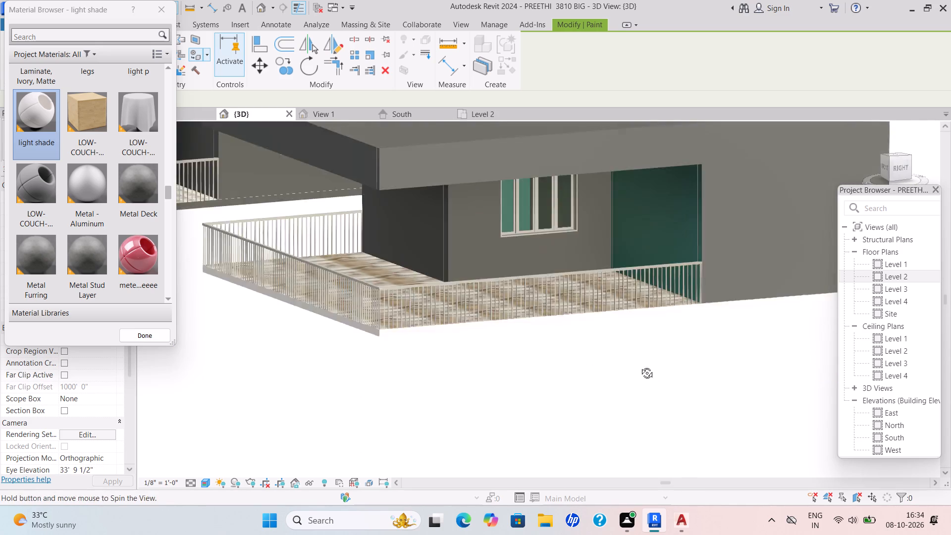
shift+middle_drag(639, 366, 734, 338)
middle_drag(550, 345, 521, 428)
scroll(517, 404, down, 3)
middle_drag(517, 404, 681, 428)
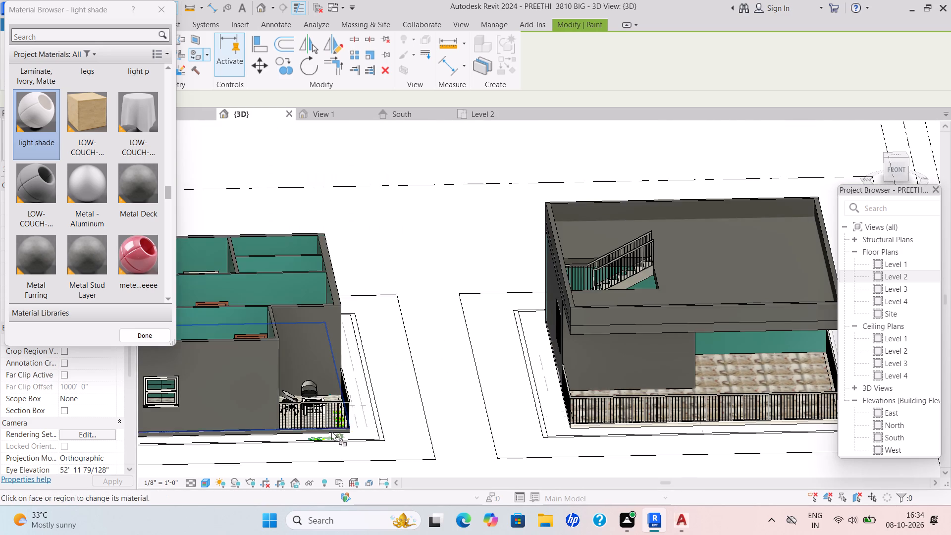
middle_drag(331, 431, 409, 345)
scroll(334, 428, up, 2)
click(46, 136)
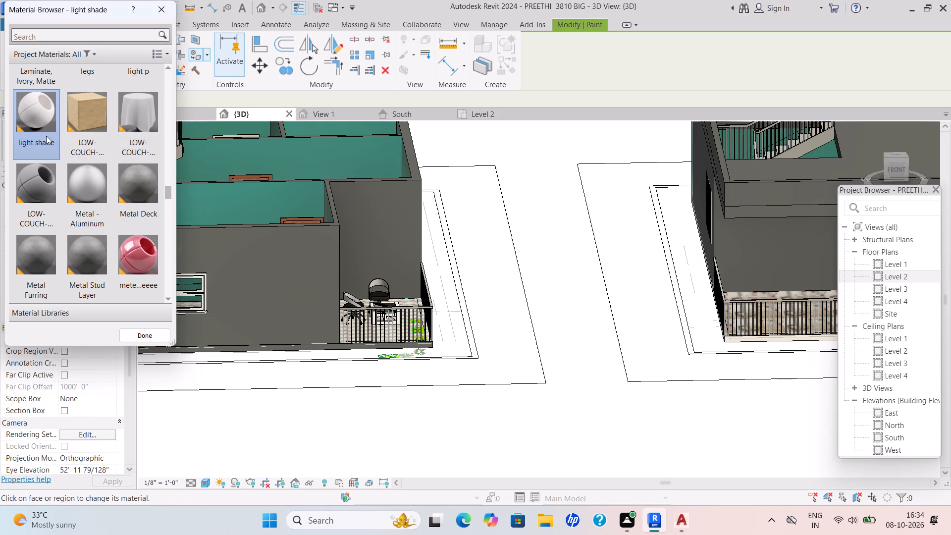
scroll(354, 338, up, 5)
scroll(458, 341, up, 5)
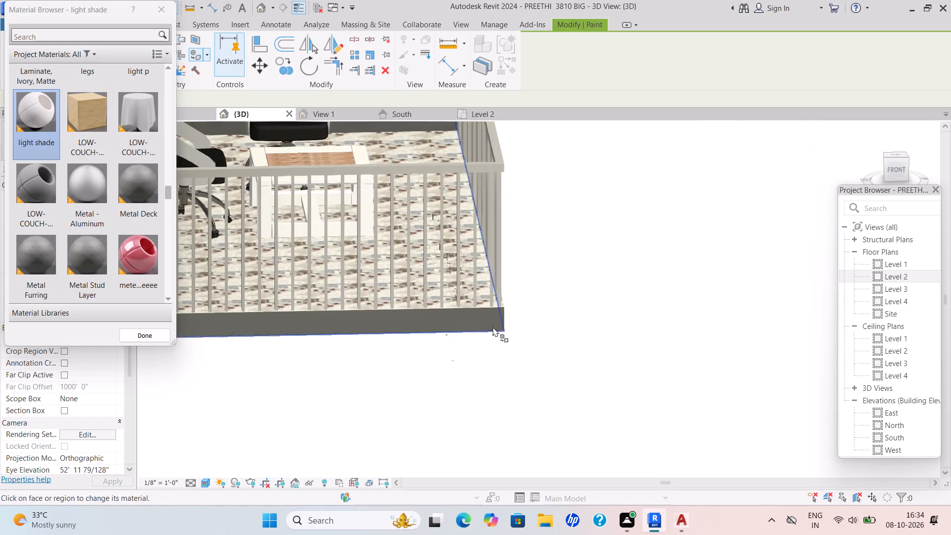
scroll(517, 317, up, 8)
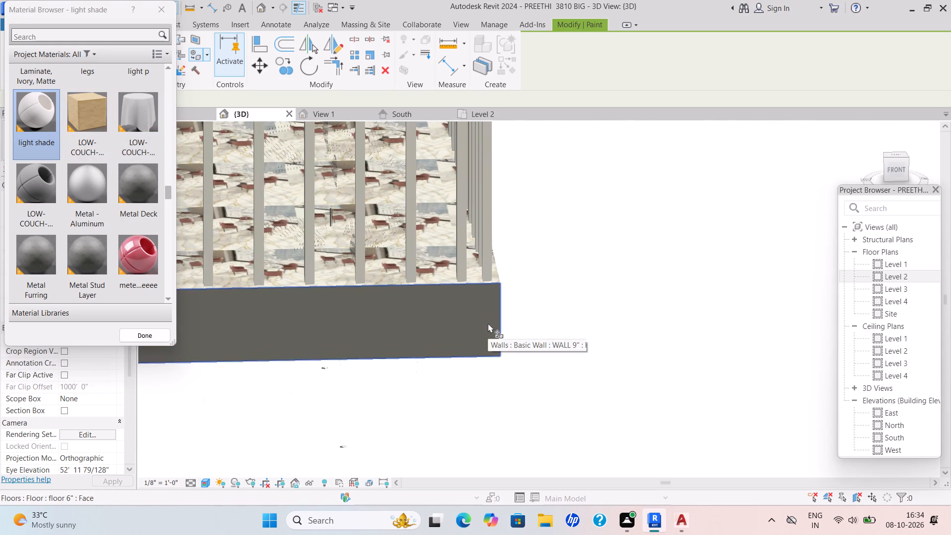
click(488, 323)
Paint the right-side edge face of the middle model's floor slab beside the balcony with the light shade material.
scroll(528, 331, down, 6)
shift+middle_drag(534, 335, 410, 348)
scroll(465, 347, down, 11)
middle_drag(496, 356, 511, 385)
middle_drag(498, 382, 415, 433)
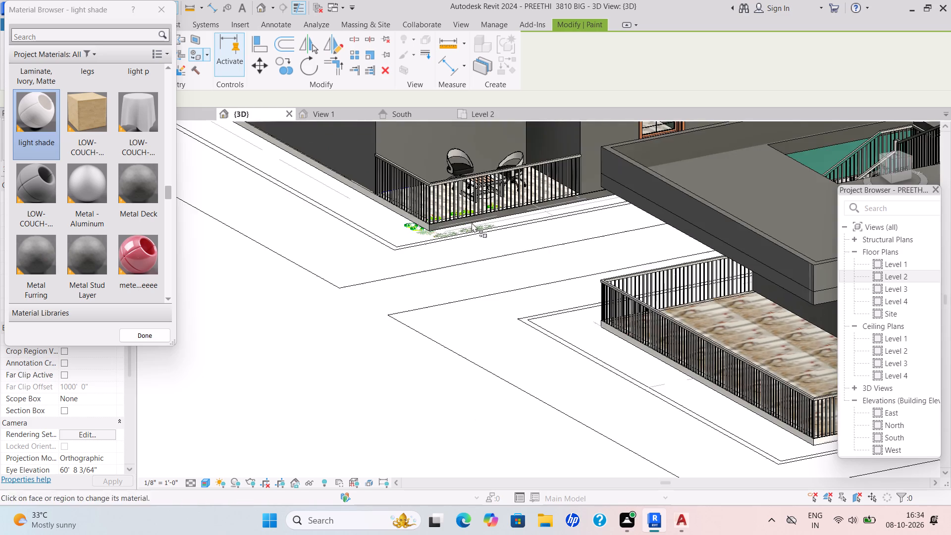
scroll(469, 220, up, 12)
scroll(309, 271, up, 4)
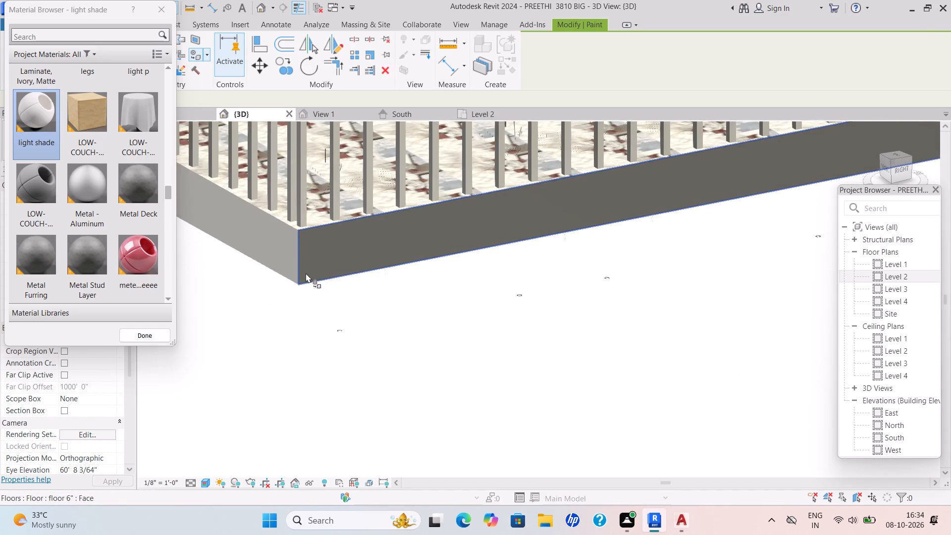
click(305, 273)
Examine the slab edges of the roofed and middle house models from the back, front and sides.
scroll(342, 290, down, 8)
shift+middle_drag(350, 304, 310, 325)
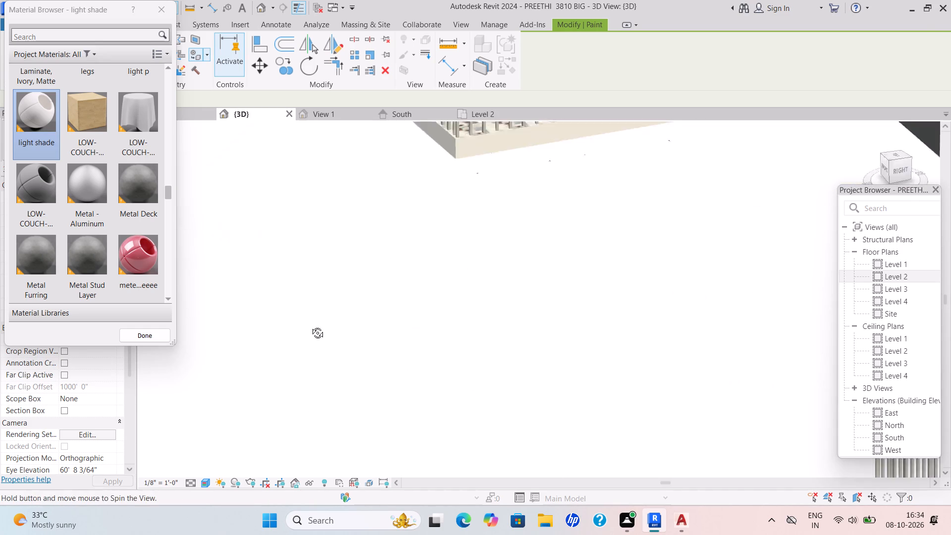
shift+middle_drag(310, 325, 281, 325)
shift+scroll(284, 325, down, 8)
scroll(366, 302, down, 4)
middle_drag(323, 308, 267, 292)
middle_drag(457, 359, 375, 344)
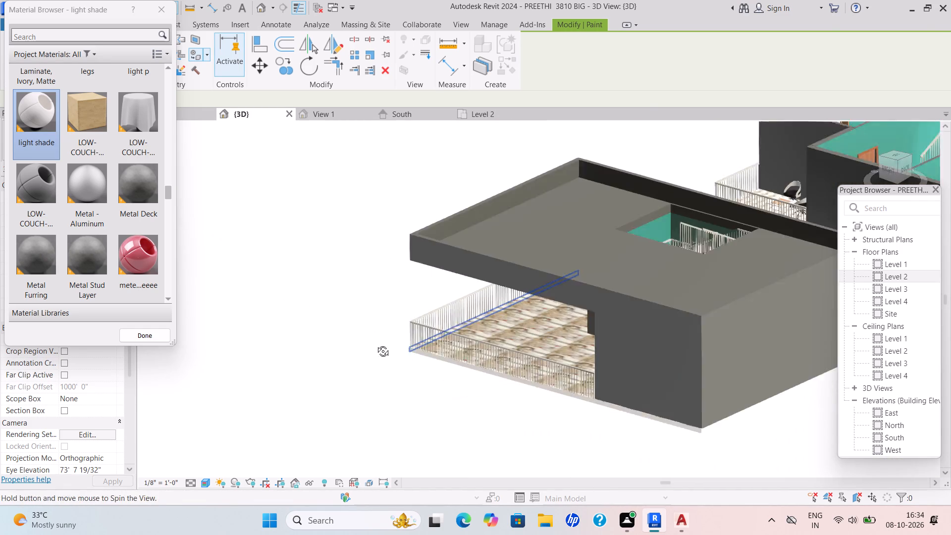
middle_drag(375, 344, 374, 344)
scroll(372, 344, down, 2)
middle_drag(468, 364, 361, 316)
scroll(453, 357, up, 10)
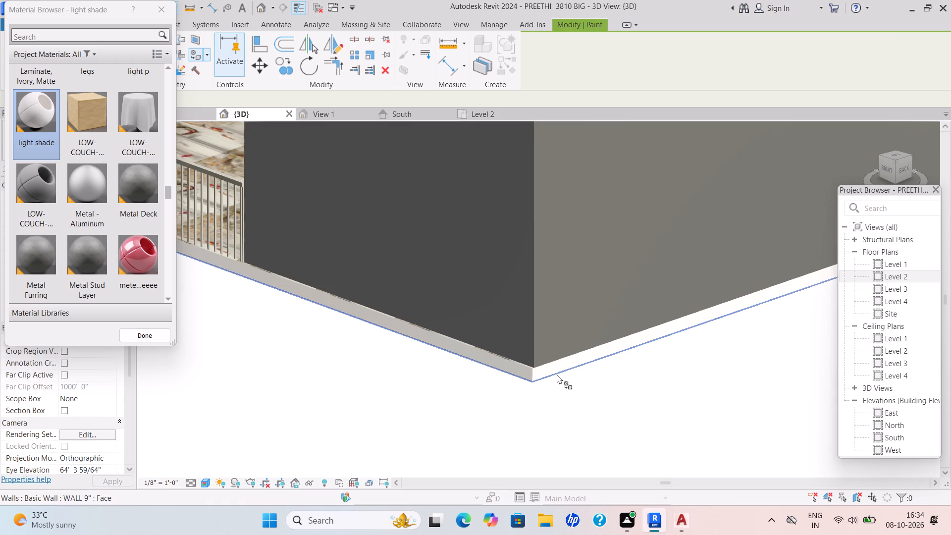
shift+middle_drag(563, 379, 772, 377)
scroll(661, 365, down, 8)
middle_drag(661, 364, 749, 348)
shift+middle_drag(429, 334, 427, 335)
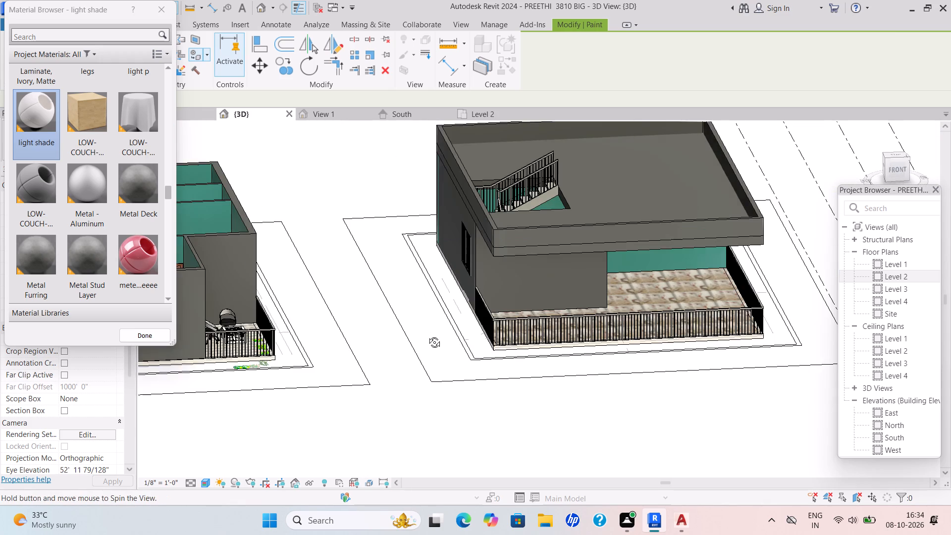
shift+middle_drag(427, 335, 387, 413)
middle_drag(367, 363, 302, 345)
shift+scroll(299, 335, up, 1)
middle_drag(491, 264, 494, 307)
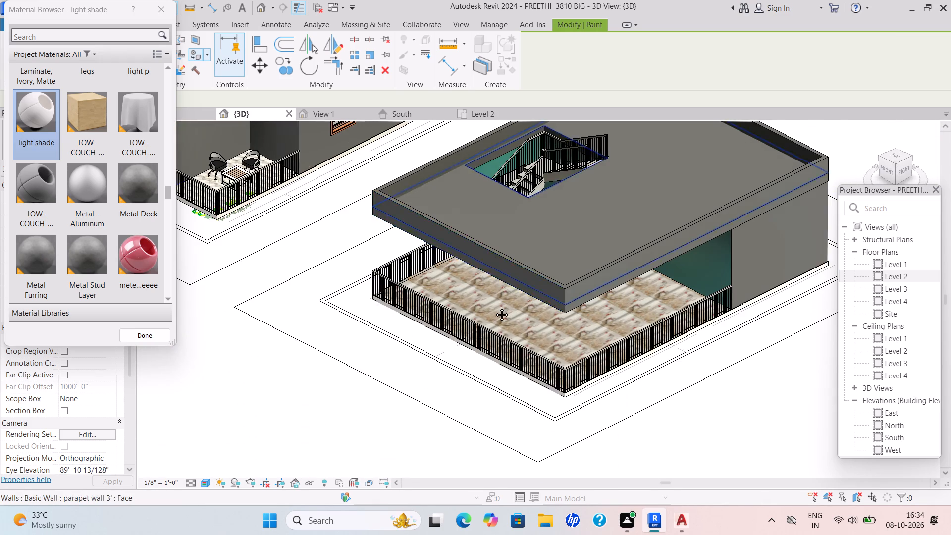
middle_drag(494, 307, 660, 339)
Paint the left-side edge face of the middle model's floor slab with the light shade material.
shift+middle_drag(528, 344, 778, 295)
scroll(805, 277, up, 1)
scroll(733, 303, down, 2)
middle_drag(732, 304, 732, 152)
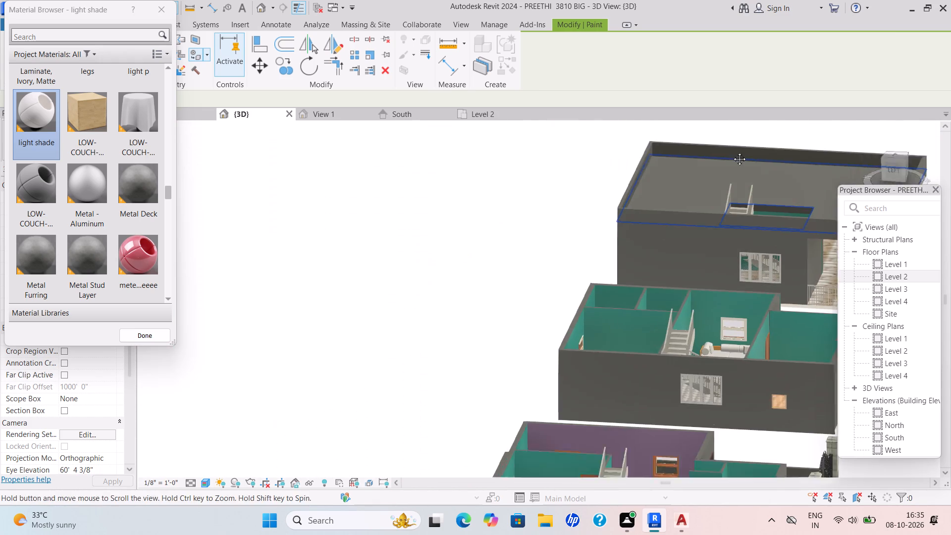
middle_drag(732, 152, 730, 149)
scroll(726, 145, up, 1)
scroll(620, 346, up, 6)
middle_drag(626, 331, 523, 209)
scroll(766, 336, up, 2)
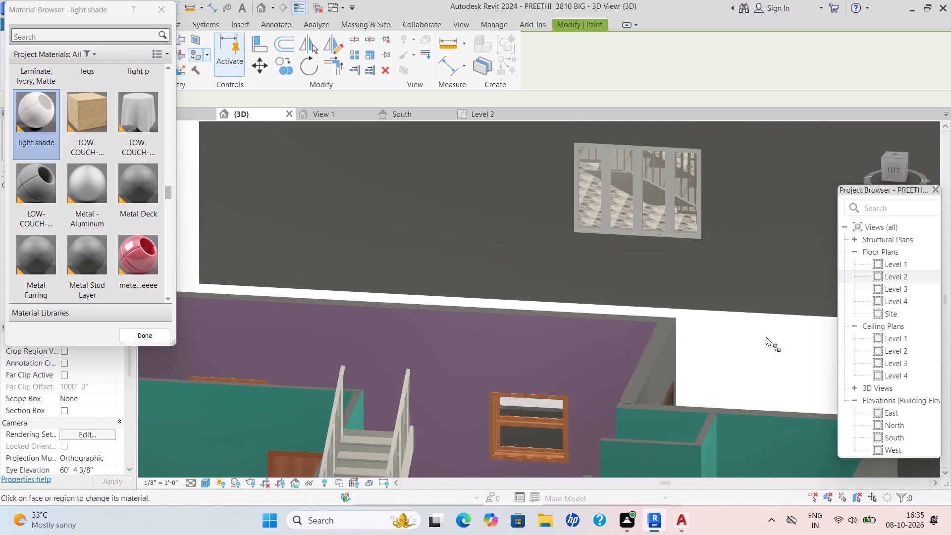
middle_drag(765, 336, 517, 273)
scroll(565, 225, down, 5)
scroll(556, 231, up, 1)
scroll(717, 236, up, 5)
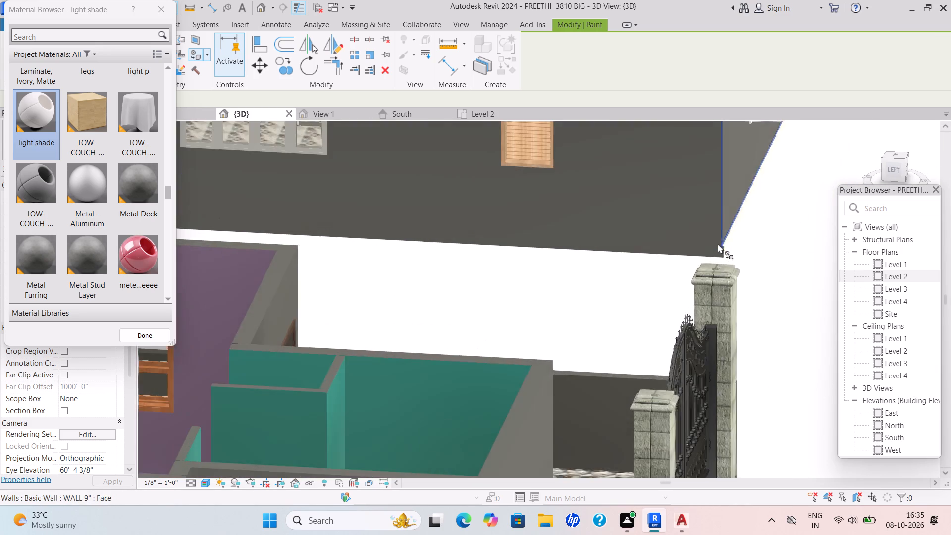
scroll(718, 244, up, 3)
click(719, 252)
Paint the back edge face of the middle model's floor slab with the light shade material.
scroll(719, 252, down, 4)
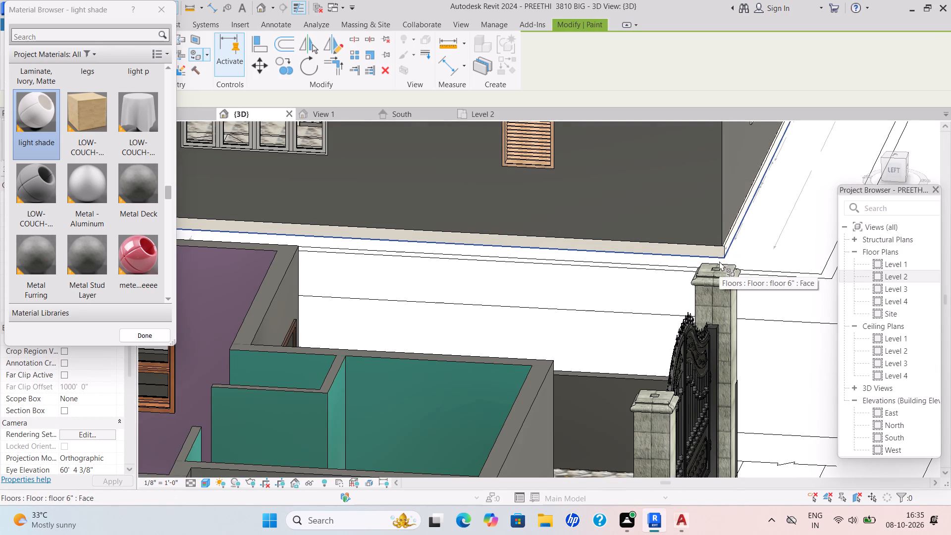
scroll(719, 262, down, 2)
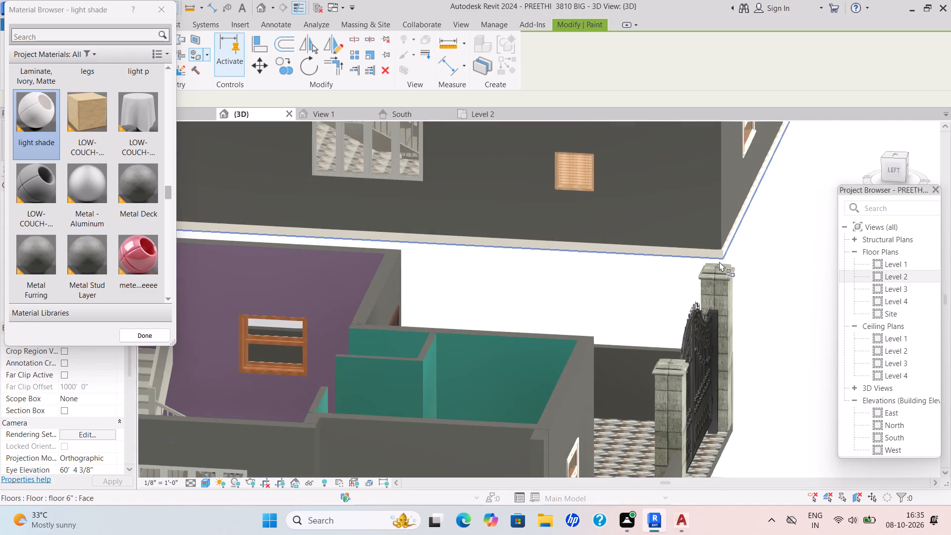
shift+middle_drag(719, 267, 743, 280)
scroll(658, 308, down, 1)
shift+middle_drag(617, 321, 692, 315)
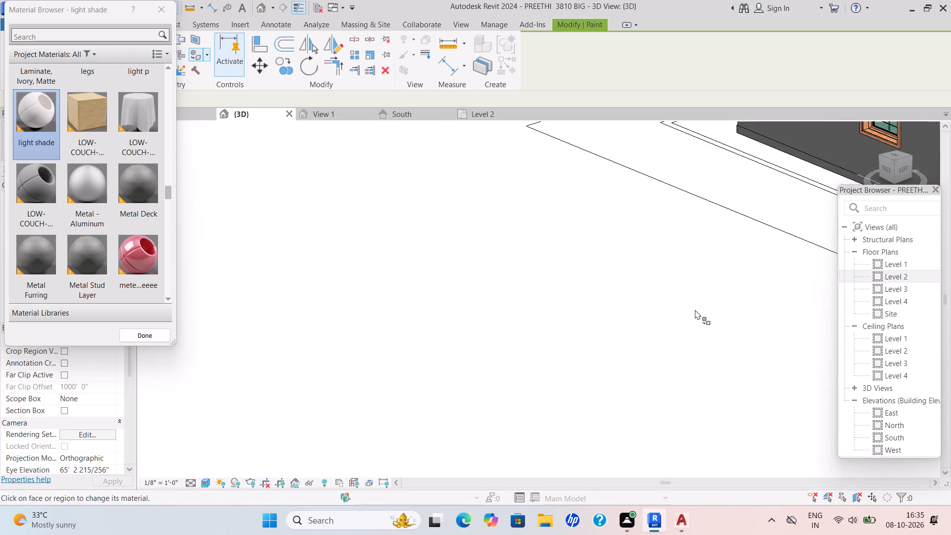
middle_drag(639, 310, 353, 342)
scroll(701, 283, up, 1)
middle_drag(701, 283, 422, 286)
scroll(417, 293, up, 1)
scroll(551, 311, up, 3)
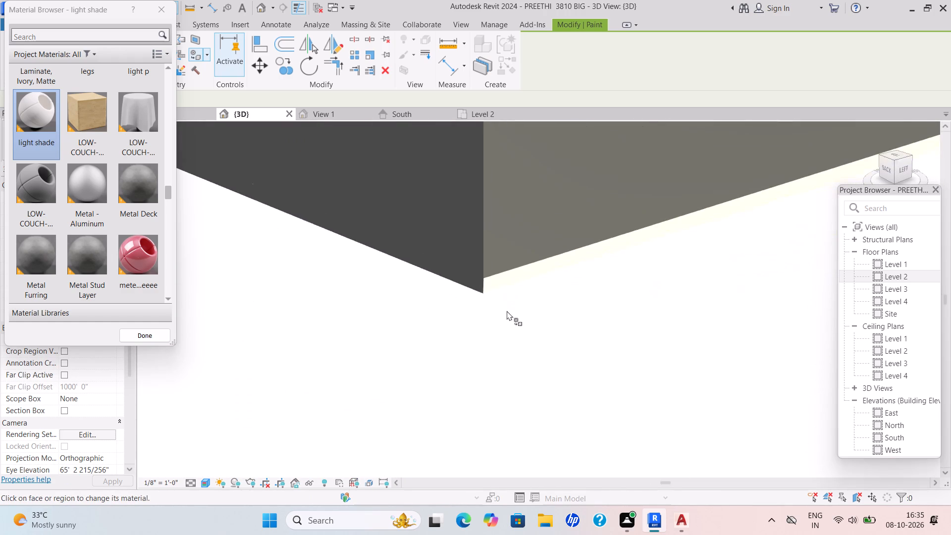
scroll(507, 311, up, 1)
scroll(490, 257, up, 4)
click(462, 295)
Examine the finished slab edges across the three house models from the left and front.
scroll(474, 292, down, 3)
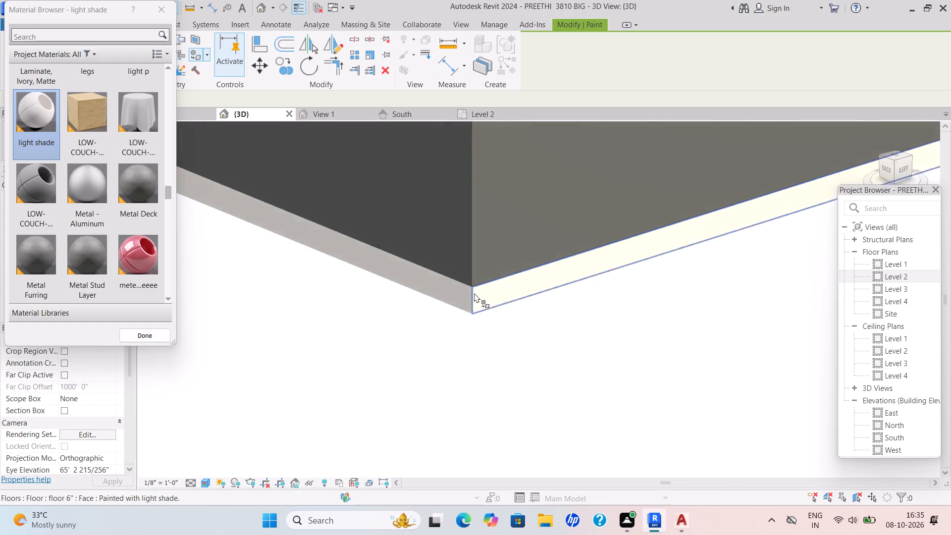
scroll(474, 293, down, 9)
shift+middle_drag(498, 302, 392, 290)
shift+scroll(388, 281, up, 1)
scroll(420, 279, down, 11)
shift+middle_drag(501, 298, 433, 330)
scroll(254, 272, up, 9)
shift+middle_drag(344, 328, 406, 292)
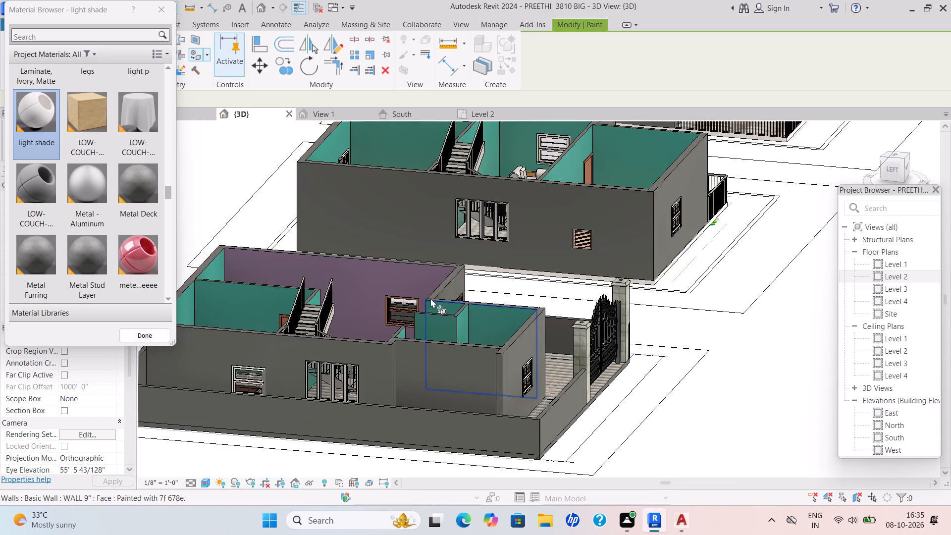
shift+middle_drag(548, 324, 455, 304)
shift+scroll(455, 304, up, 1)
scroll(491, 308, down, 6)
middle_drag(491, 314, 523, 354)
scroll(525, 354, up, 1)
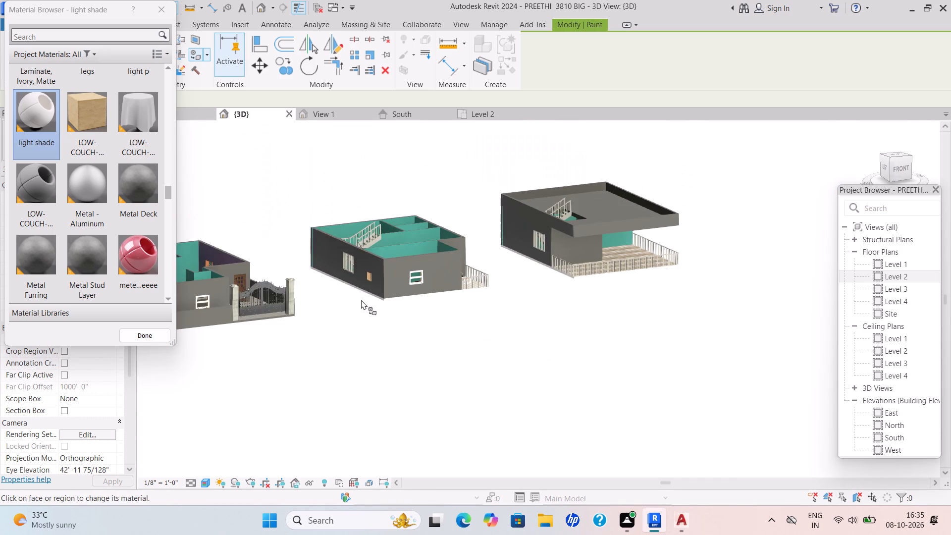
scroll(380, 287, up, 1)
shift+middle_drag(435, 292, 423, 307)
scroll(613, 295, up, 2)
middle_drag(770, 269, 816, 263)
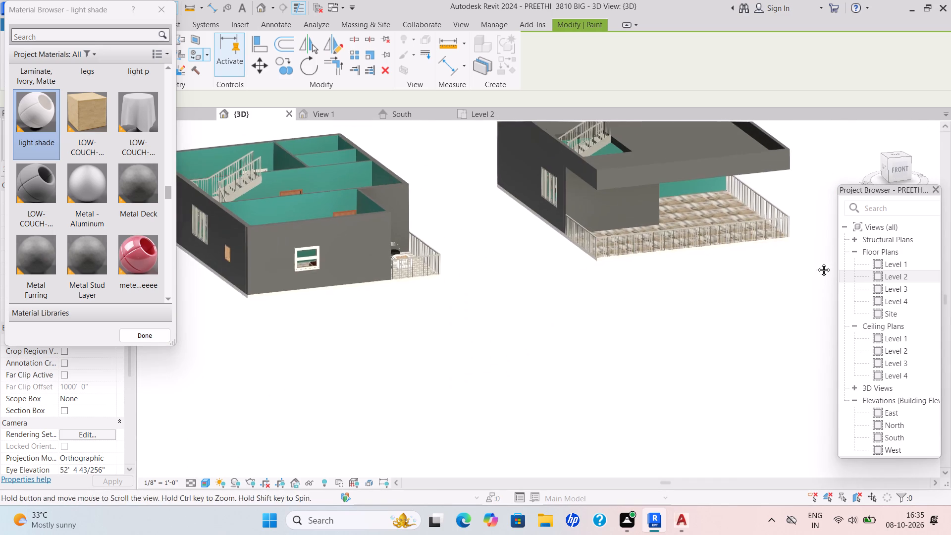
Paint the front edge face of the gated house model's floor slab with the light shade material.
middle_drag(816, 263, 917, 263)
scroll(906, 263, down, 1)
middle_drag(427, 295, 592, 310)
scroll(366, 355, up, 4)
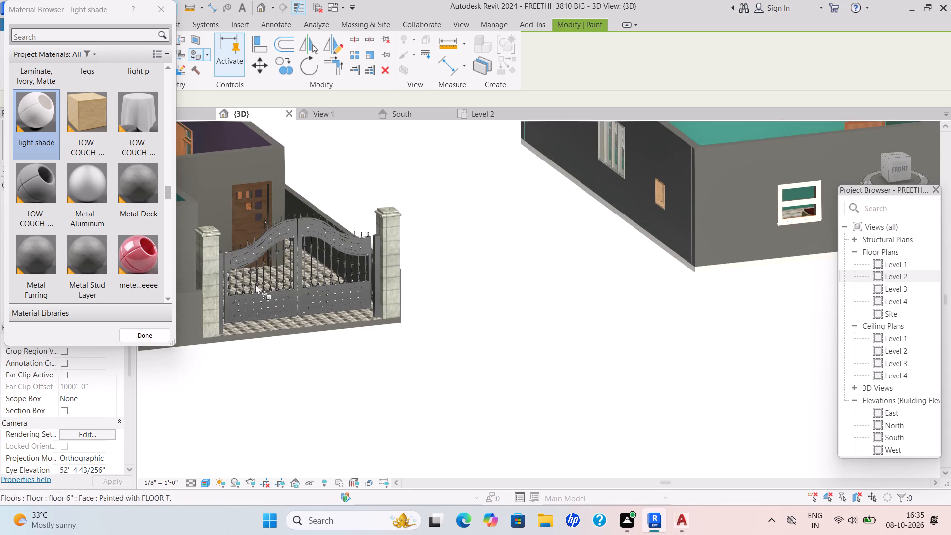
click(41, 121)
scroll(409, 284, up, 6)
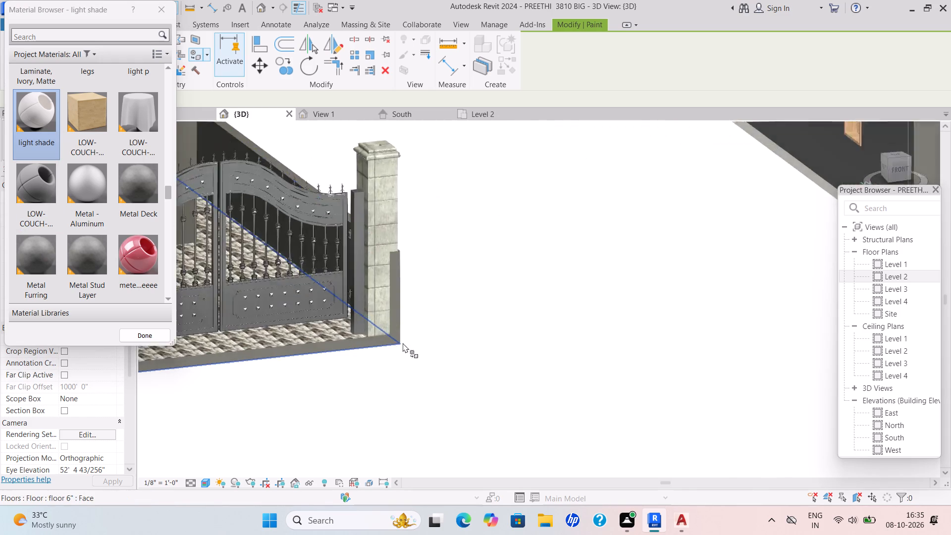
scroll(403, 343, up, 11)
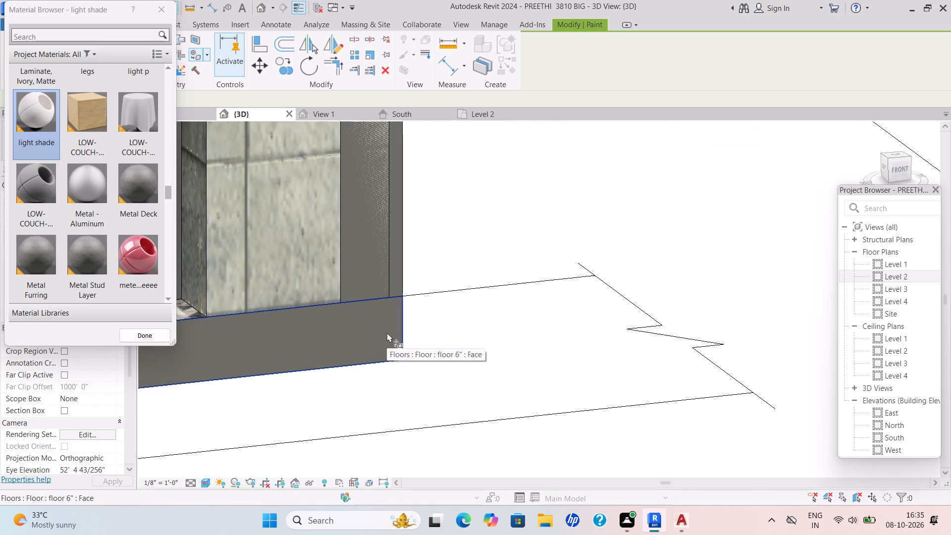
click(387, 332)
Paint the left-side edge face of the gated house model's floor slab with the light shade material.
scroll(401, 325, down, 18)
middle_drag(438, 319, 493, 323)
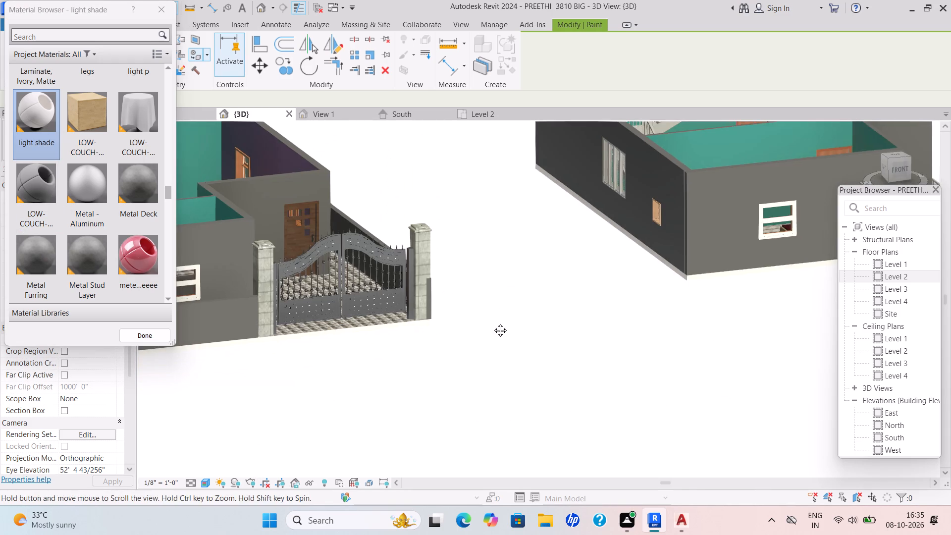
middle_drag(493, 323, 508, 322)
scroll(508, 322, down, 1)
middle_drag(458, 334, 526, 336)
shift+middle_drag(497, 337, 459, 356)
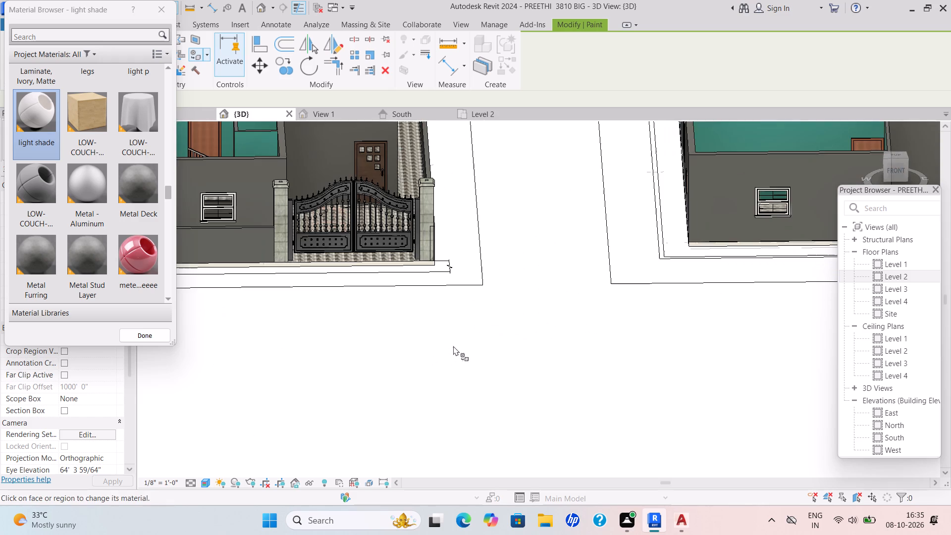
middle_drag(452, 336, 603, 319)
middle_drag(575, 347, 502, 243)
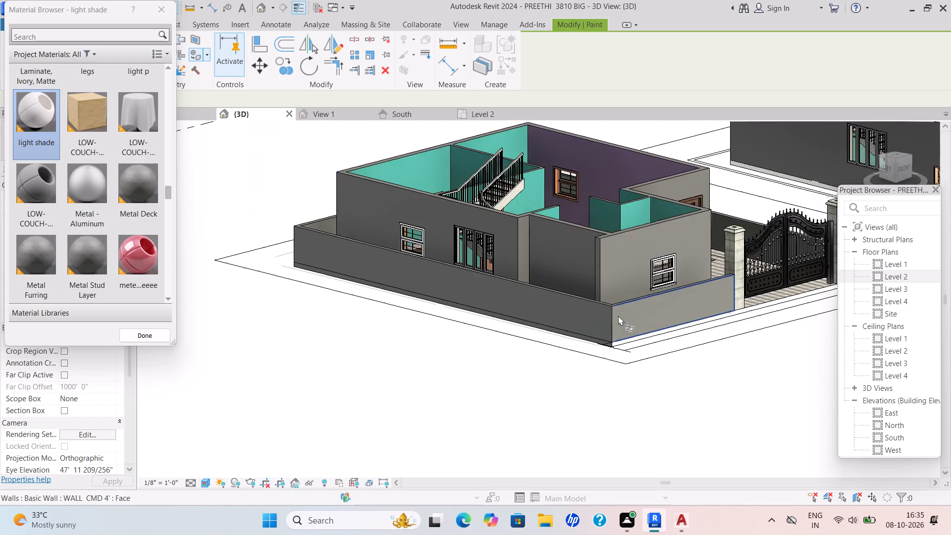
scroll(617, 322, up, 9)
scroll(606, 386, up, 4)
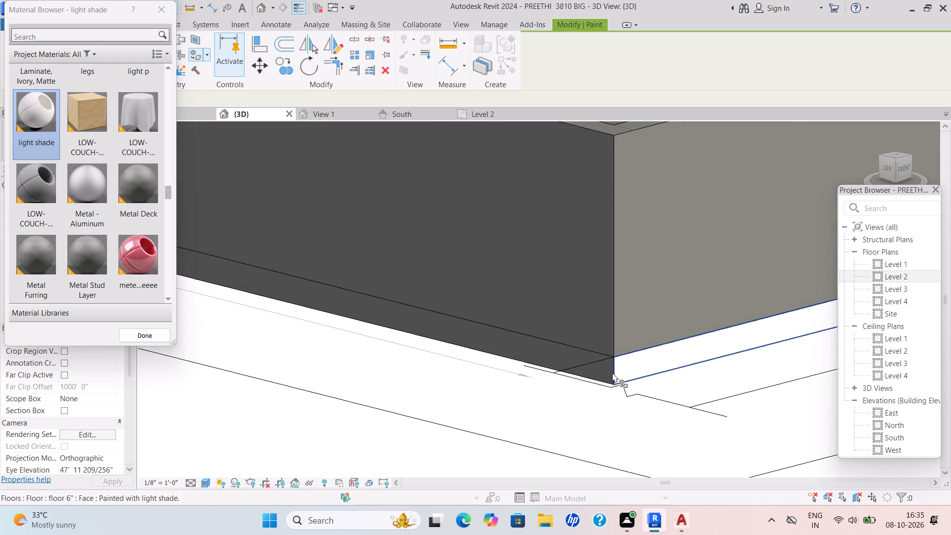
click(602, 364)
Paint the back edge face of the gated house model's floor slab with the light shade material.
scroll(604, 362, down, 7)
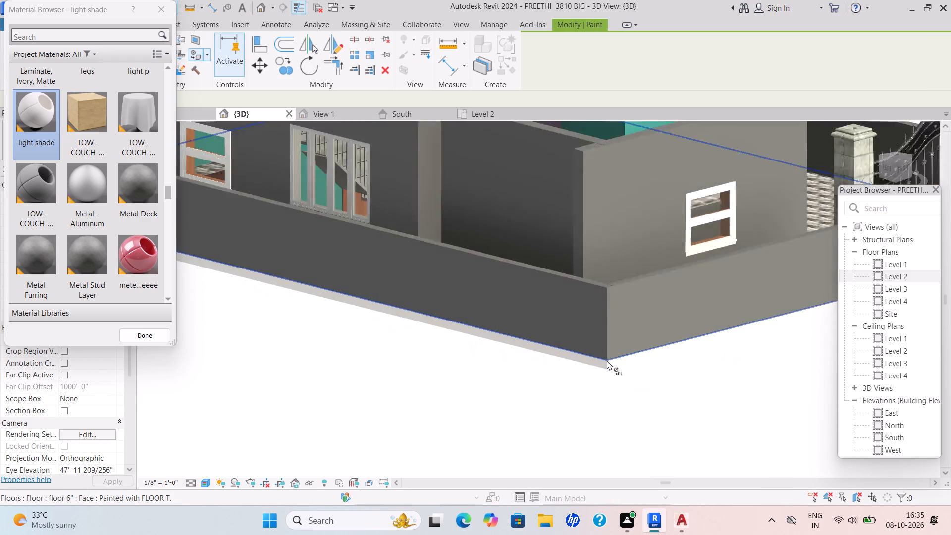
scroll(607, 360, down, 9)
middle_drag(537, 359, 627, 369)
scroll(633, 360, down, 2)
middle_drag(626, 354, 539, 319)
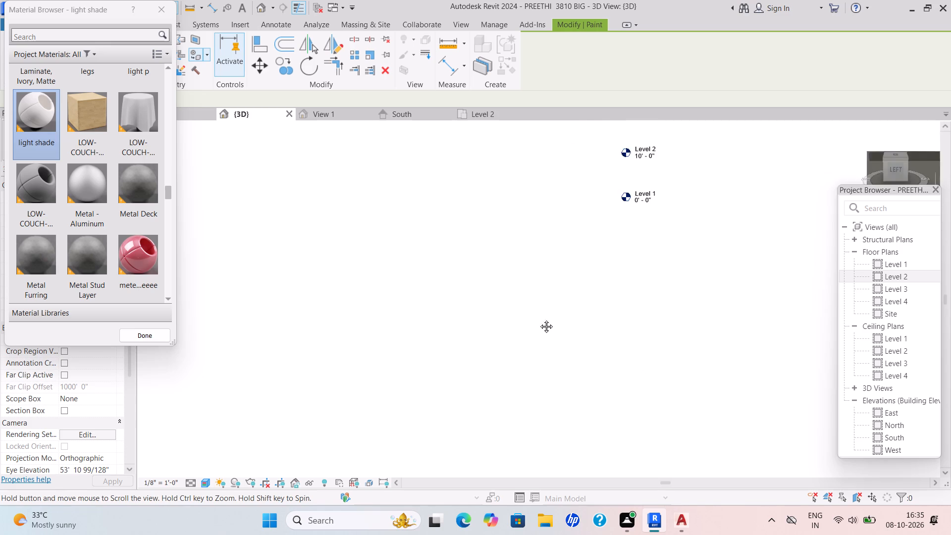
middle_drag(539, 319, 234, 288)
middle_drag(405, 354, 511, 374)
scroll(526, 362, up, 1)
middle_drag(568, 326, 211, 300)
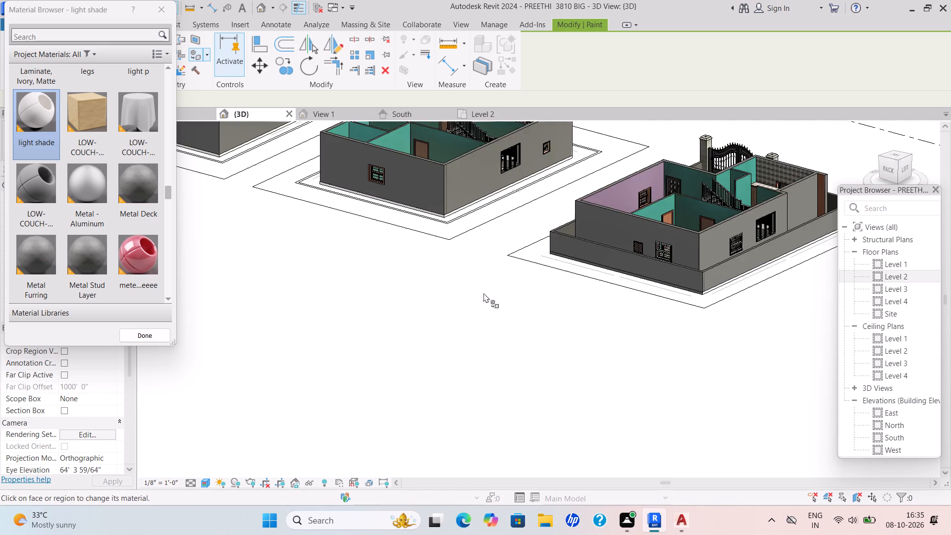
scroll(647, 304, up, 6)
scroll(741, 294, up, 9)
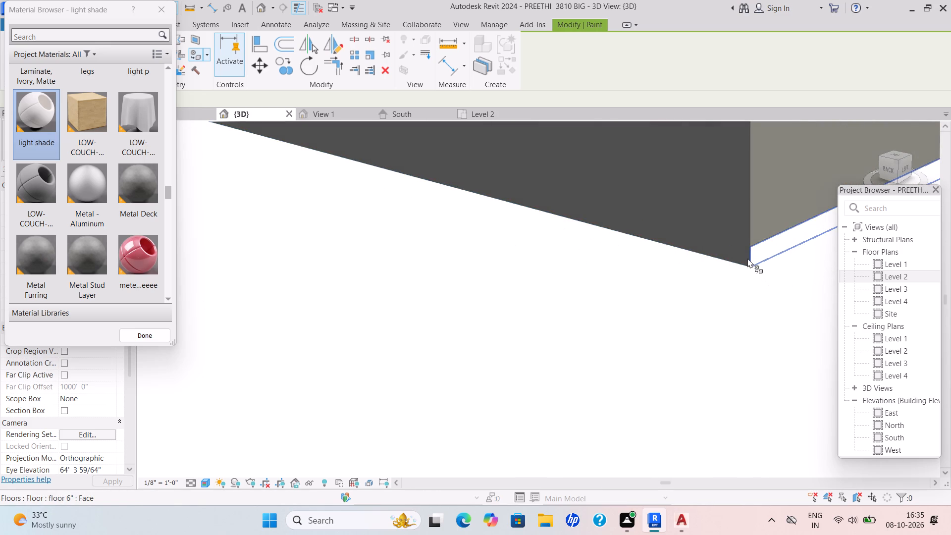
scroll(747, 258, up, 5)
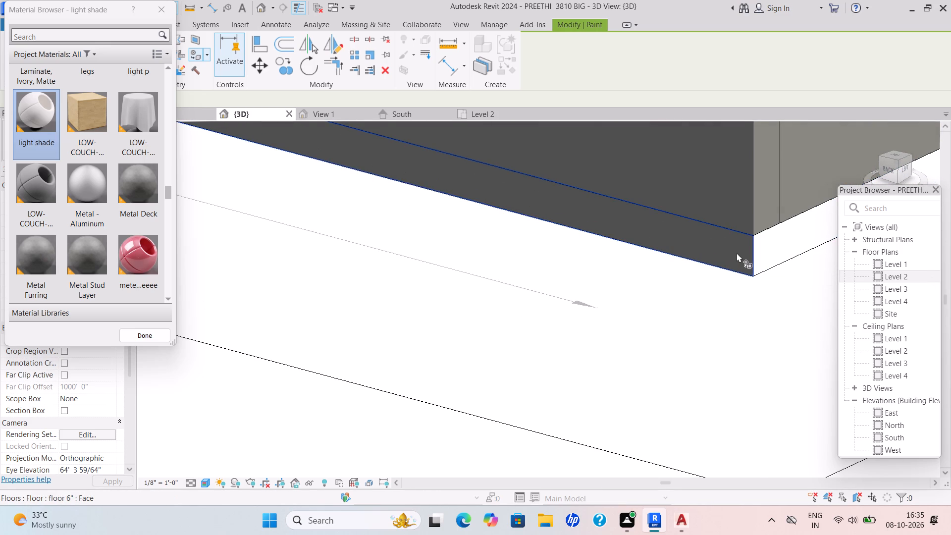
click(737, 252)
Paint the right-side edge face of the gated house model's floor slab with the light shade material.
scroll(737, 252, down, 9)
shift+middle_drag(673, 290, 725, 291)
scroll(682, 280, down, 7)
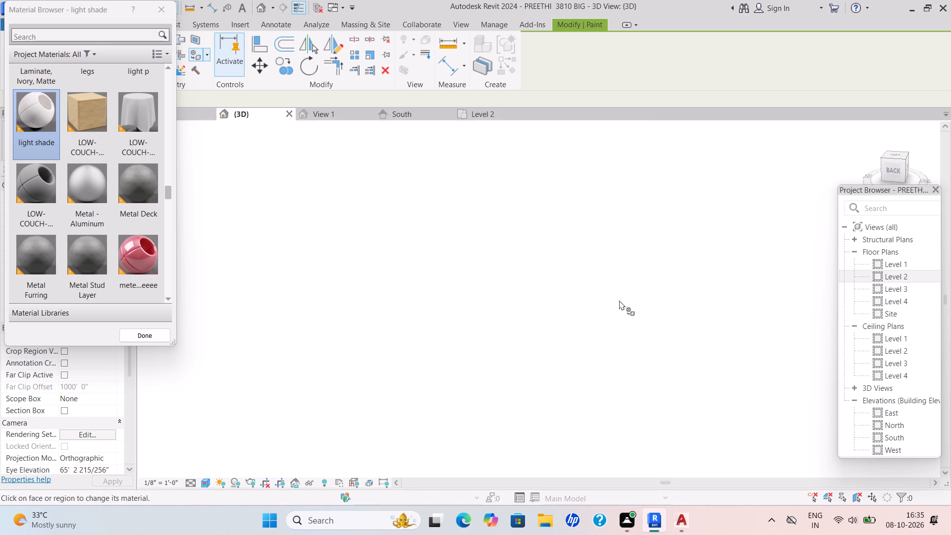
middle_drag(602, 313, 411, 441)
scroll(411, 439, down, 3)
middle_drag(511, 355, 615, 325)
shift+scroll(618, 321, up, 1)
middle_drag(604, 311, 523, 473)
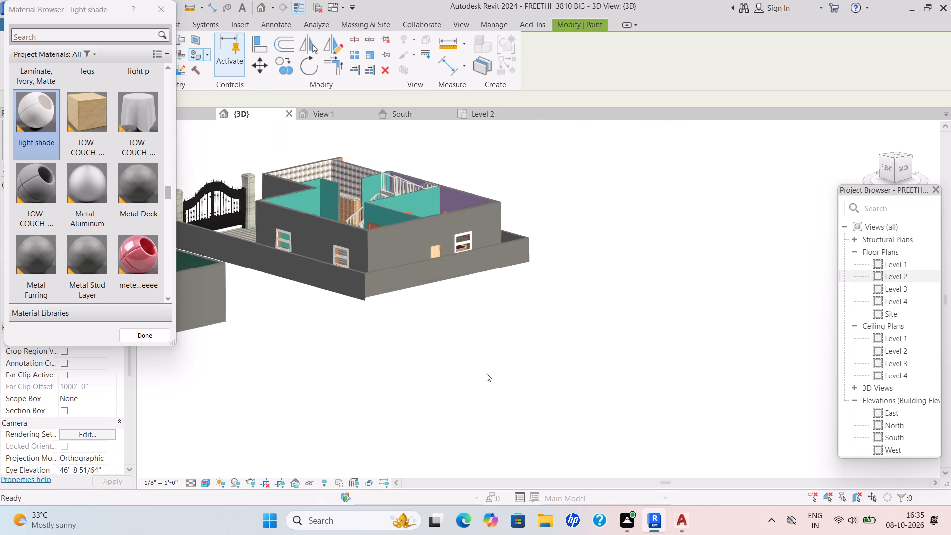
scroll(373, 296, up, 17)
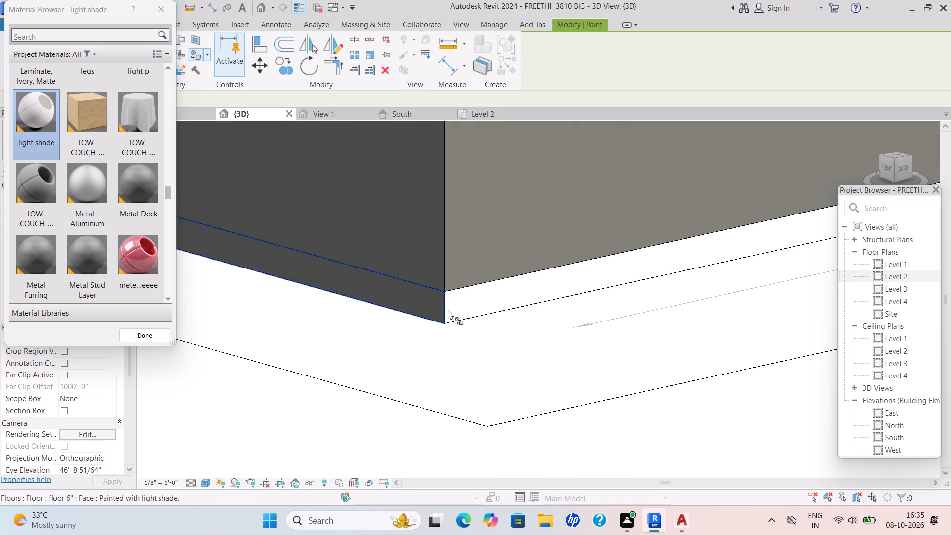
click(443, 304)
Examine the slab edges of the house models from the right side around to the front.
scroll(443, 304, down, 19)
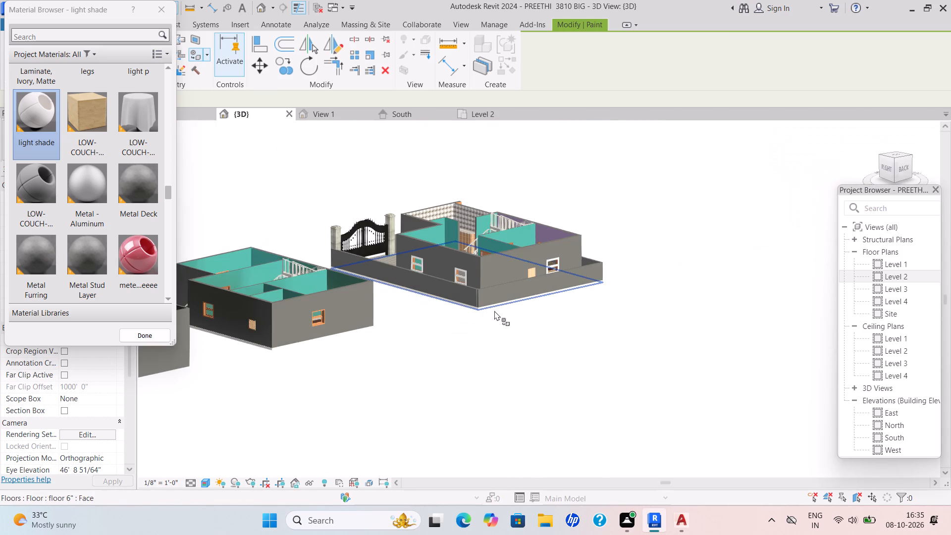
shift+middle_drag(499, 325, 602, 276)
scroll(578, 301, down, 2)
middle_drag(578, 303, 702, 228)
scroll(703, 227, up, 1)
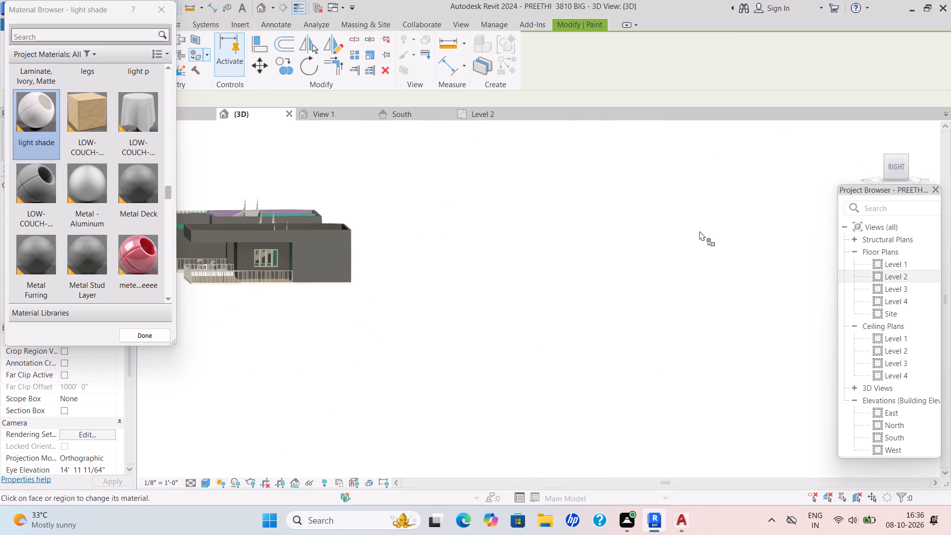
shift+middle_drag(506, 314, 615, 315)
scroll(608, 318, up, 2)
shift+middle_drag(547, 327, 644, 360)
middle_drag(656, 372, 796, 390)
scroll(769, 395, down, 3)
middle_drag(607, 334, 685, 351)
middle_drag(684, 351, 670, 413)
shift+scroll(670, 413, down, 1)
middle_drag(602, 410, 588, 444)
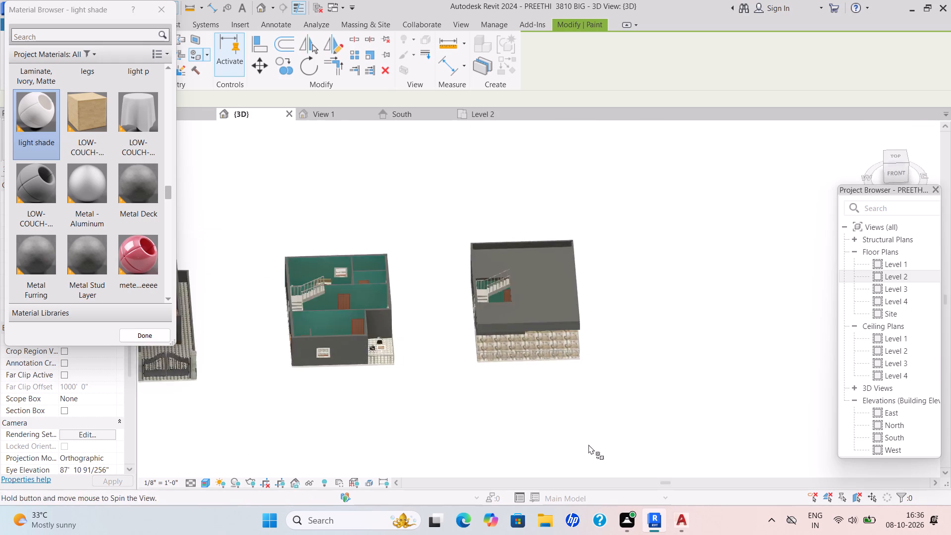
scroll(588, 422, down, 2)
middle_drag(589, 422, 727, 401)
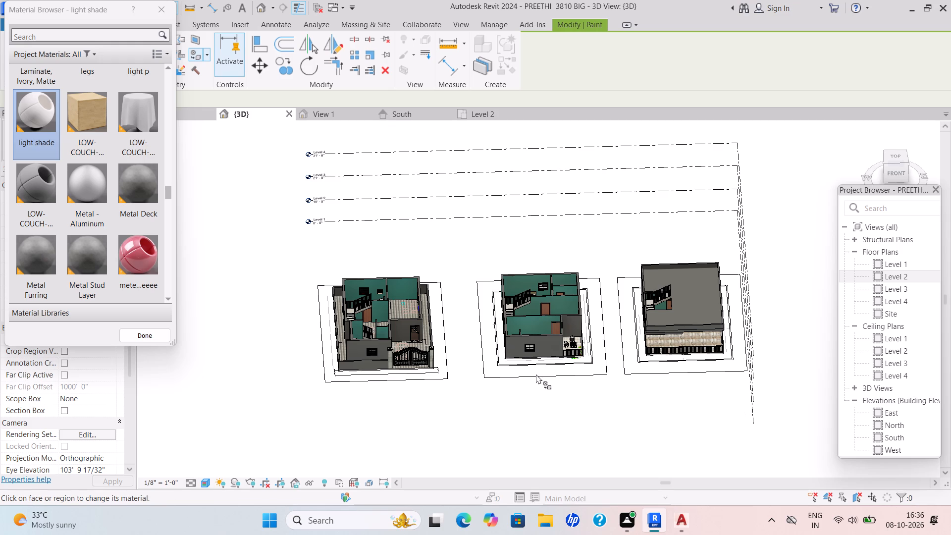
Examine the three house models side by side from above the front, checking floors and slab edges.
scroll(534, 374, up, 6)
scroll(534, 375, down, 2)
scroll(601, 357, down, 1)
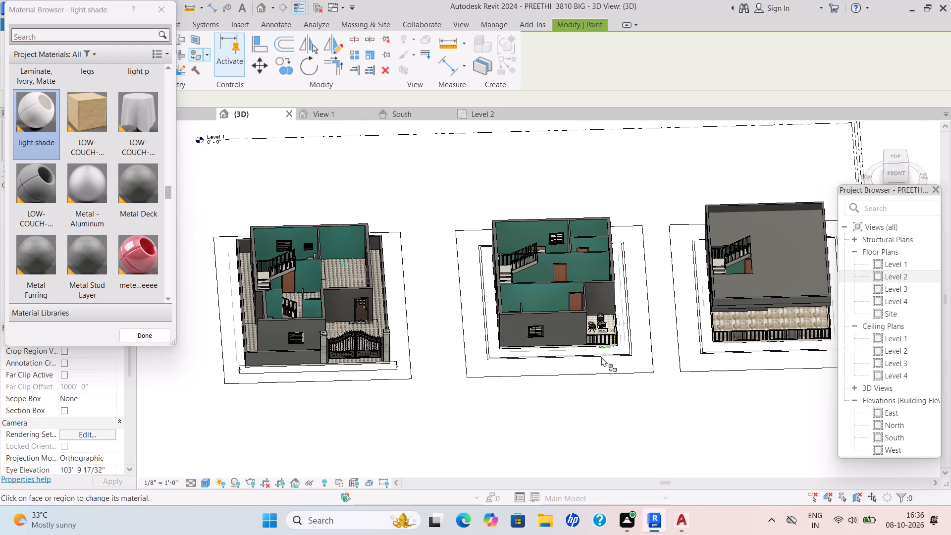
scroll(601, 357, up, 1)
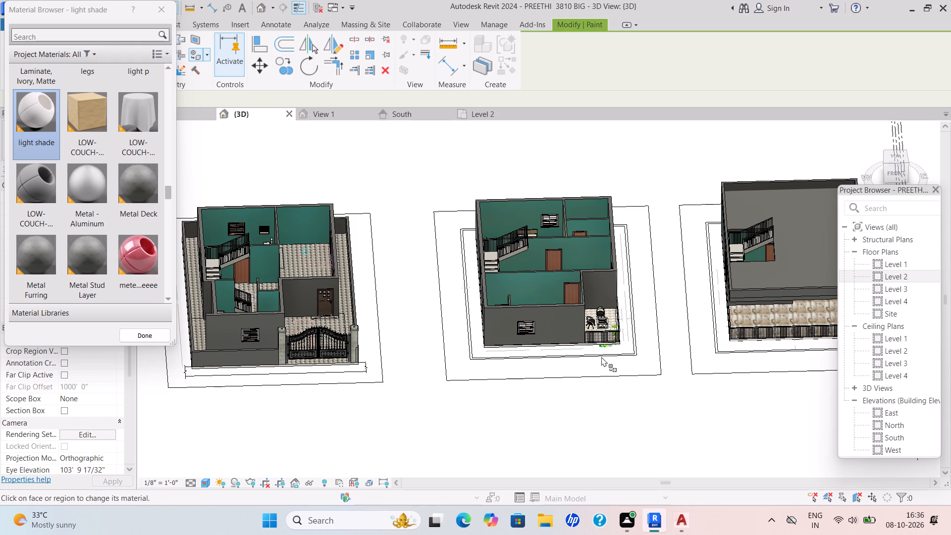
scroll(601, 357, down, 3)
scroll(602, 356, up, 2)
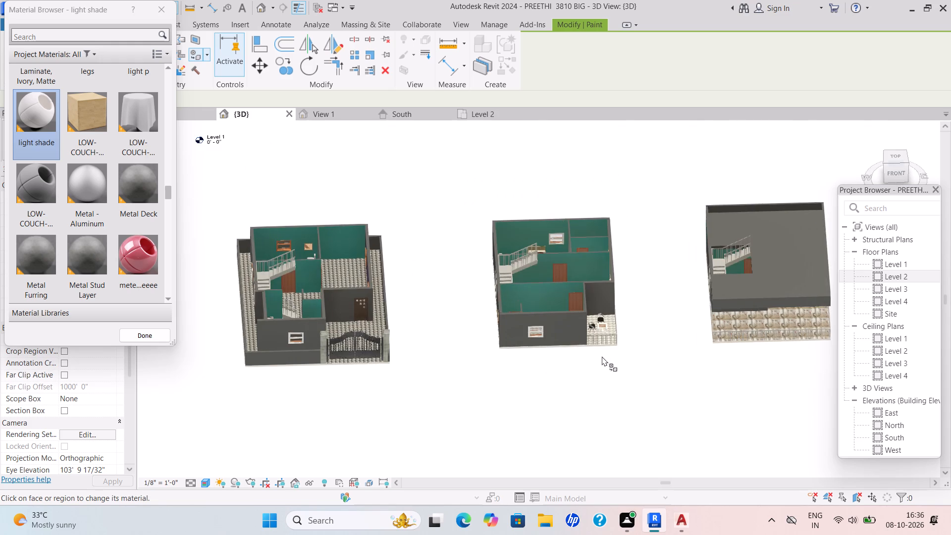
scroll(602, 356, up, 1)
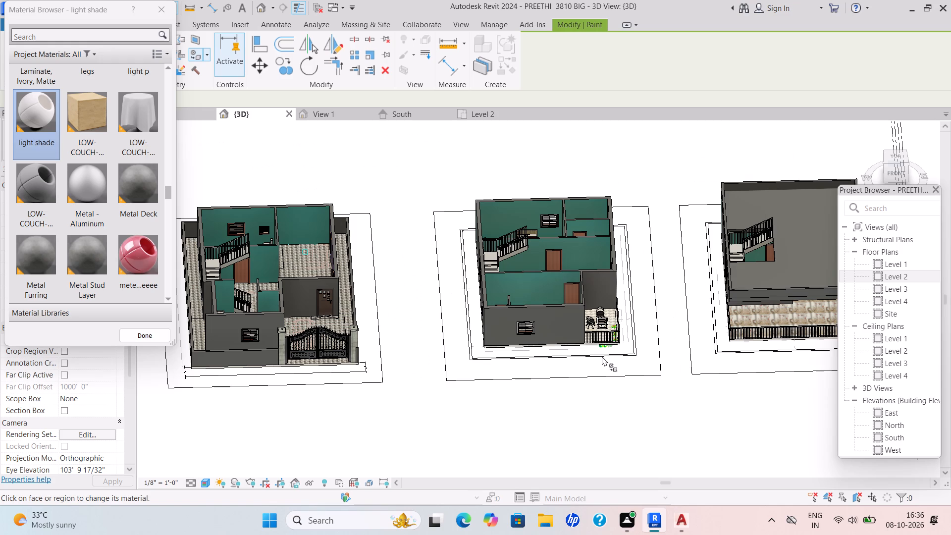
scroll(610, 321, down, 4)
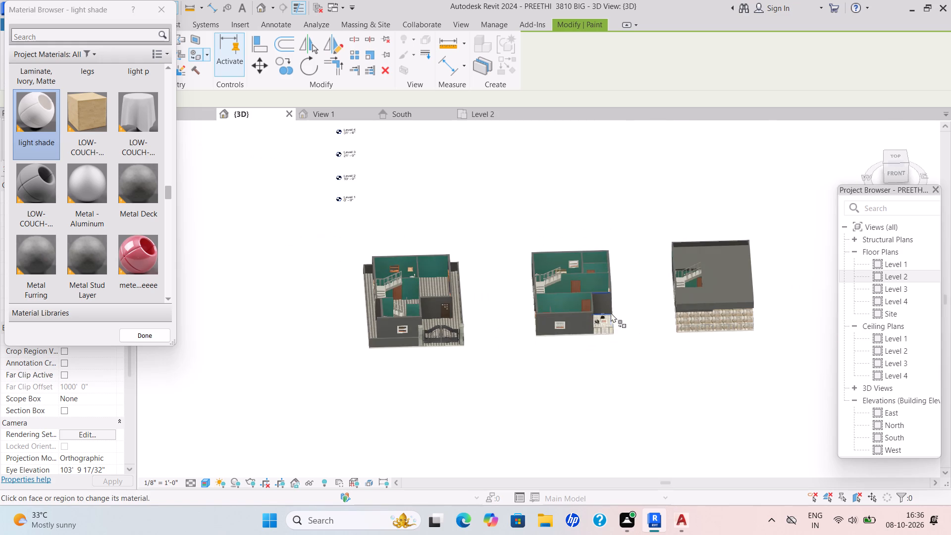
middle_drag(614, 313, 561, 312)
scroll(630, 312, up, 4)
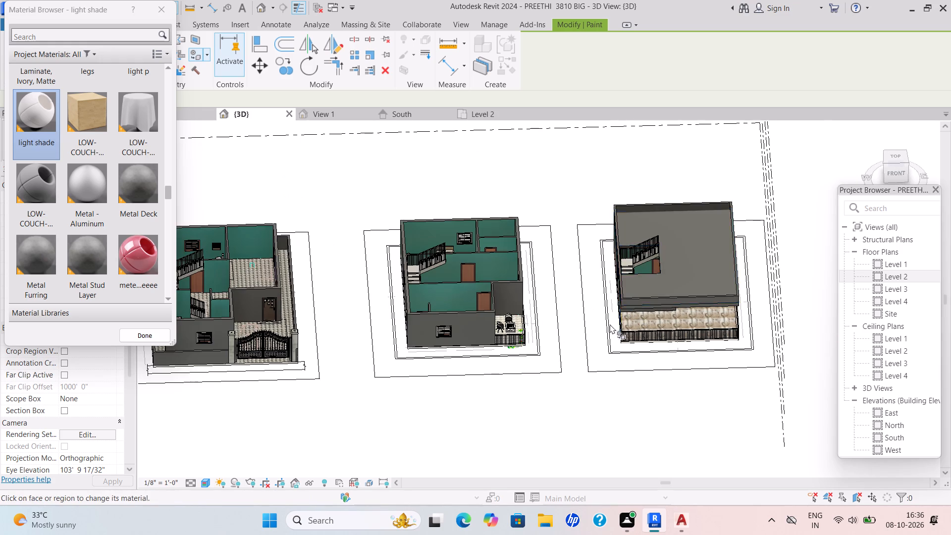
scroll(610, 324, up, 3)
scroll(388, 336, up, 3)
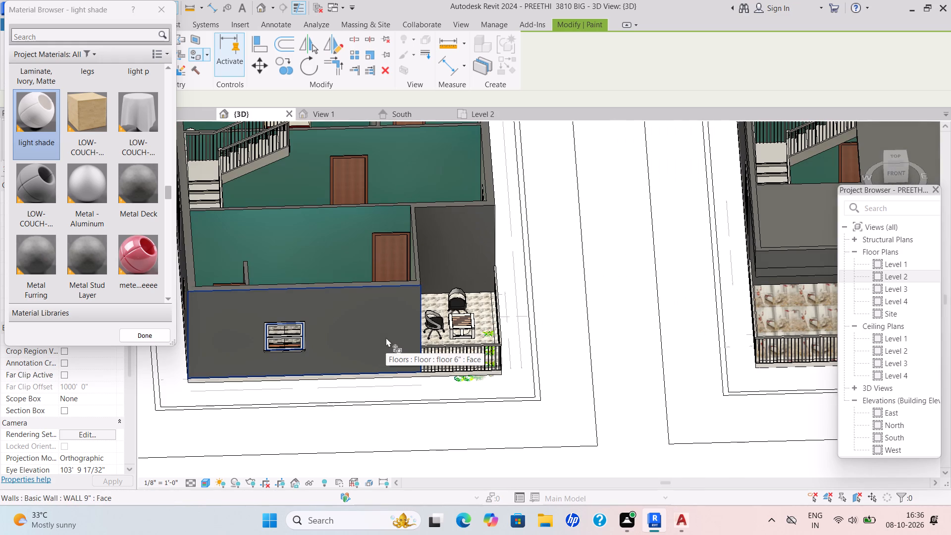
scroll(386, 337, down, 4)
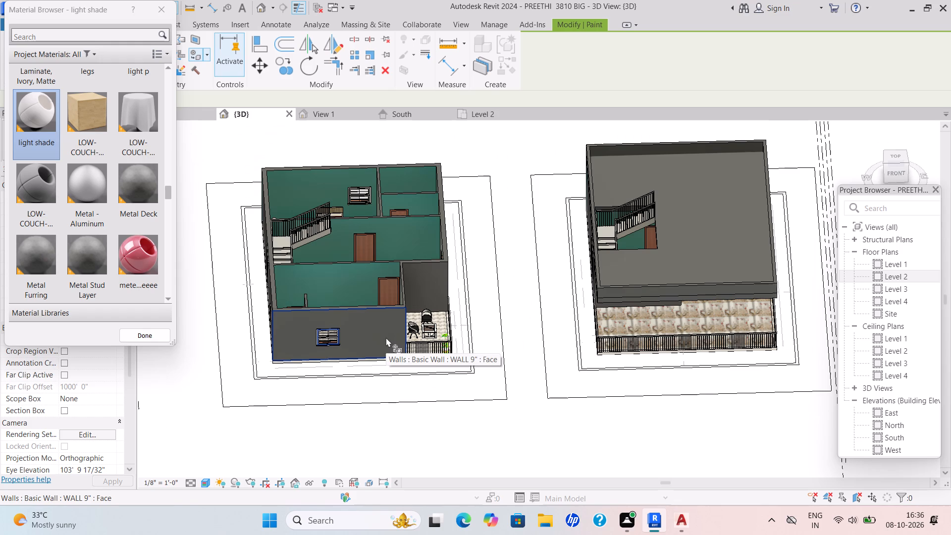
scroll(386, 337, down, 2)
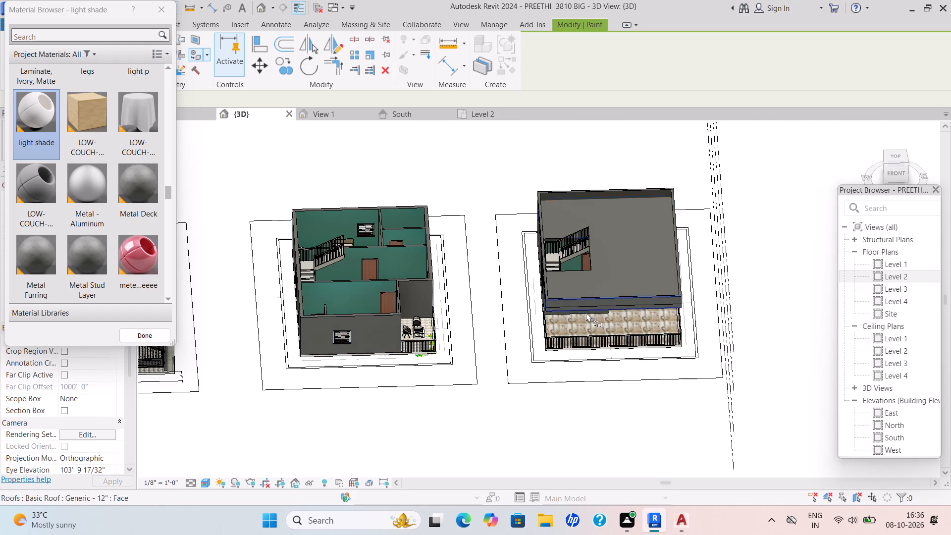
Examine the roofed house model's front, including its roof edge, railing and floor slab edge.
scroll(594, 306, up, 2)
middle_drag(609, 279, 617, 169)
shift+scroll(617, 170, up, 4)
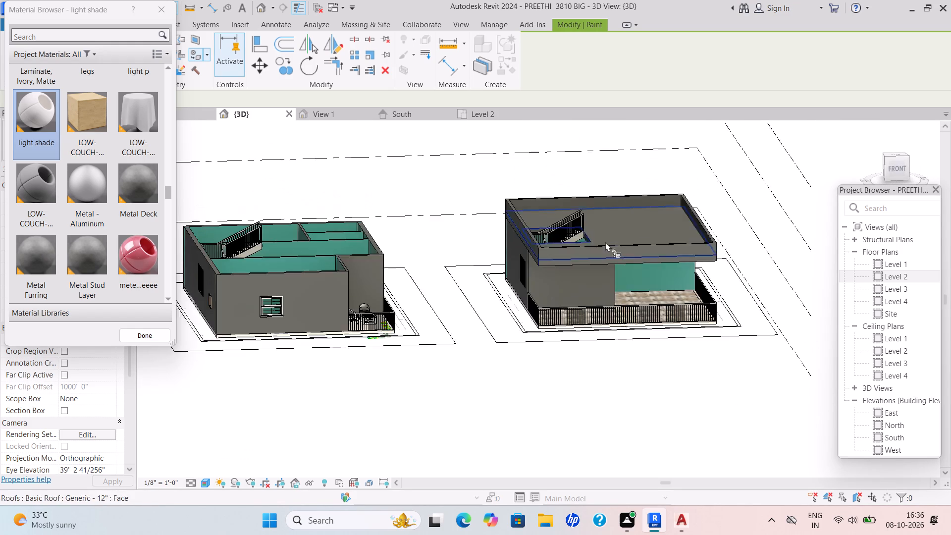
shift+scroll(605, 242, up, 4)
shift+middle_drag(605, 249, 615, 199)
shift+scroll(615, 199, up, 1)
shift+middle_drag(612, 314, 576, 351)
shift+scroll(571, 353, up, 1)
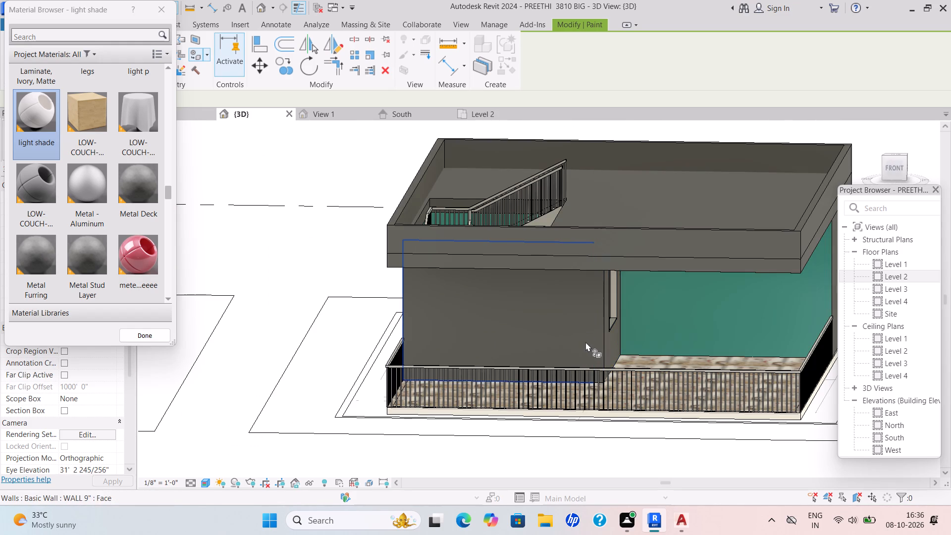
scroll(585, 342, down, 1)
scroll(786, 279, down, 1)
middle_drag(783, 281, 614, 292)
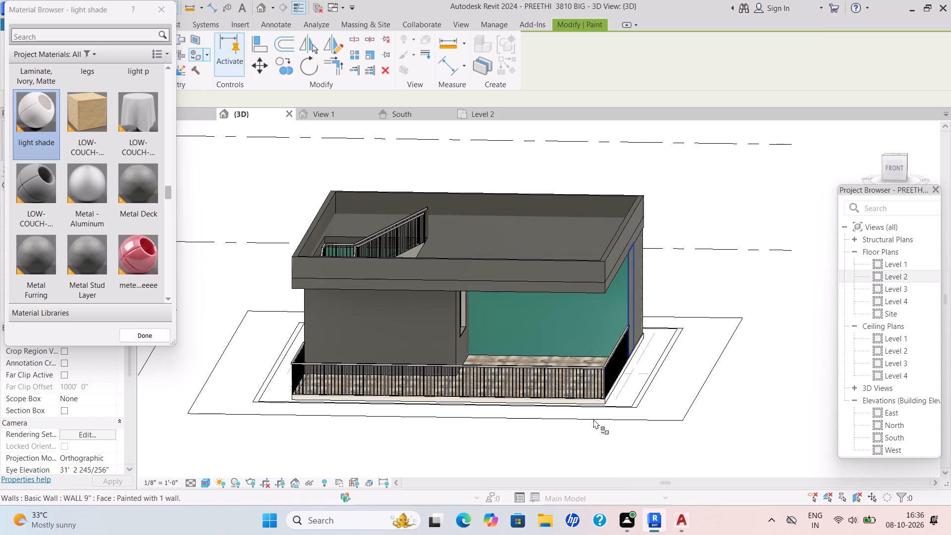
scroll(592, 419, up, 2)
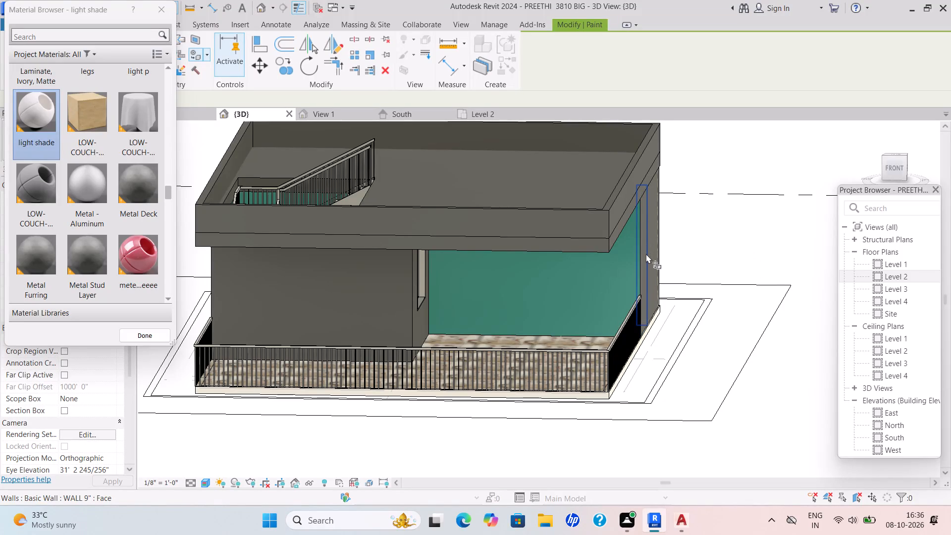
Switch to the South elevation and examine the three house models against the level lines.
click(414, 116)
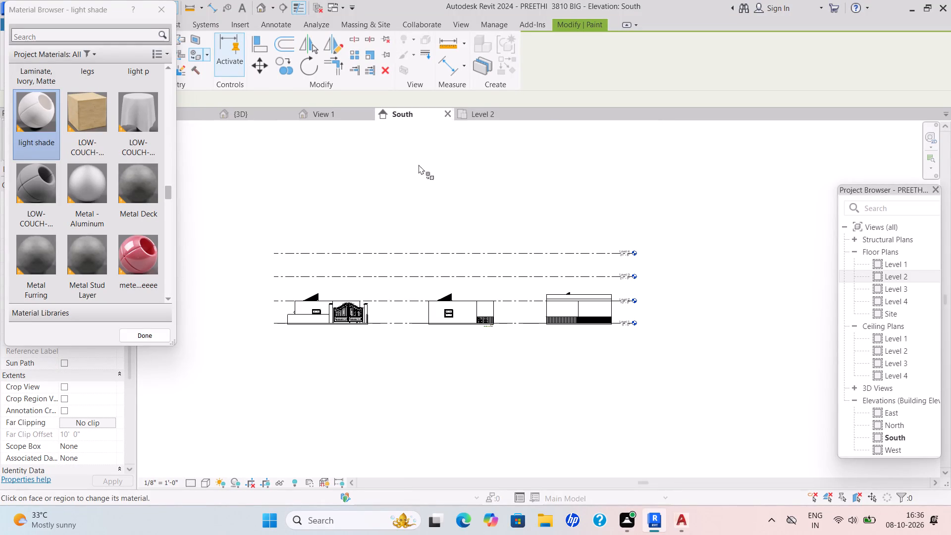
scroll(479, 272, up, 4)
scroll(486, 280, down, 2)
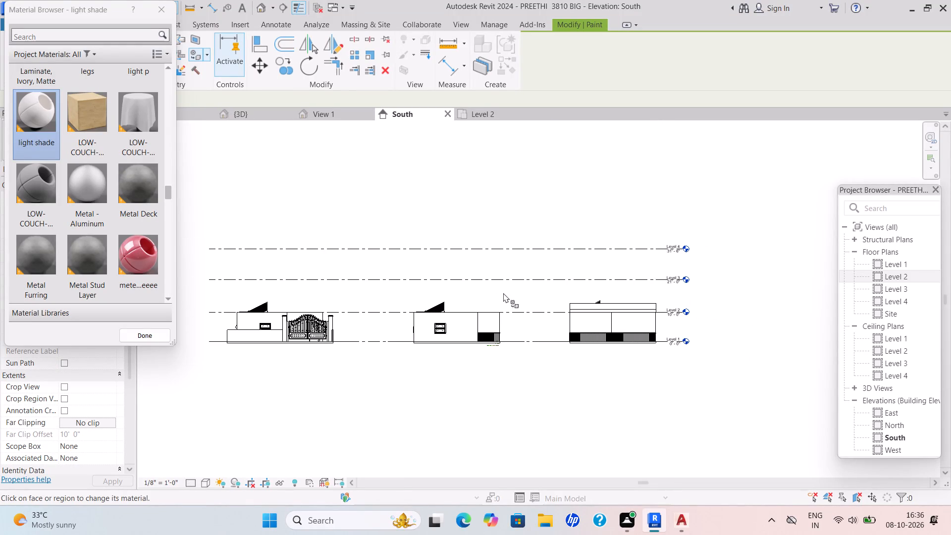
scroll(503, 293, up, 3)
scroll(503, 293, down, 2)
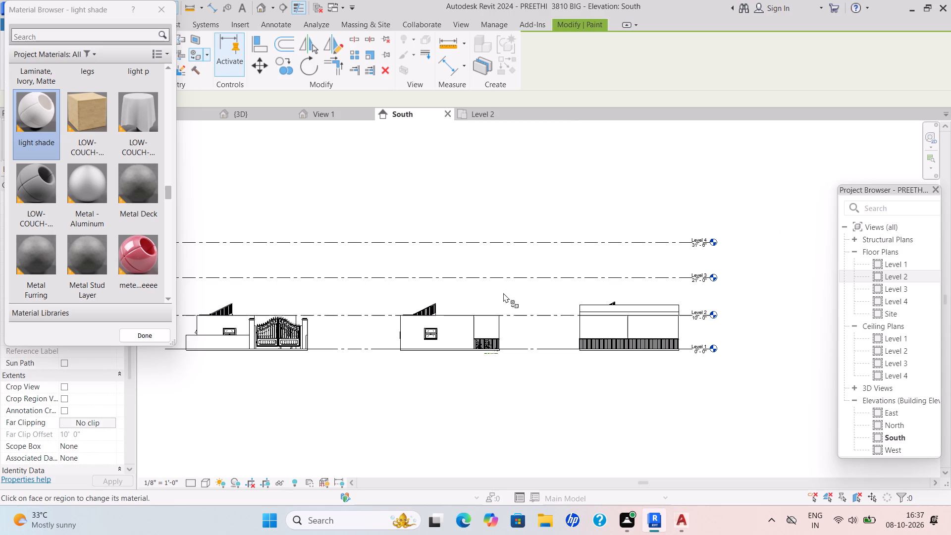
Leave the Paint command and group all elements of the middle house as a model group named KK.
scroll(507, 301, up, 2)
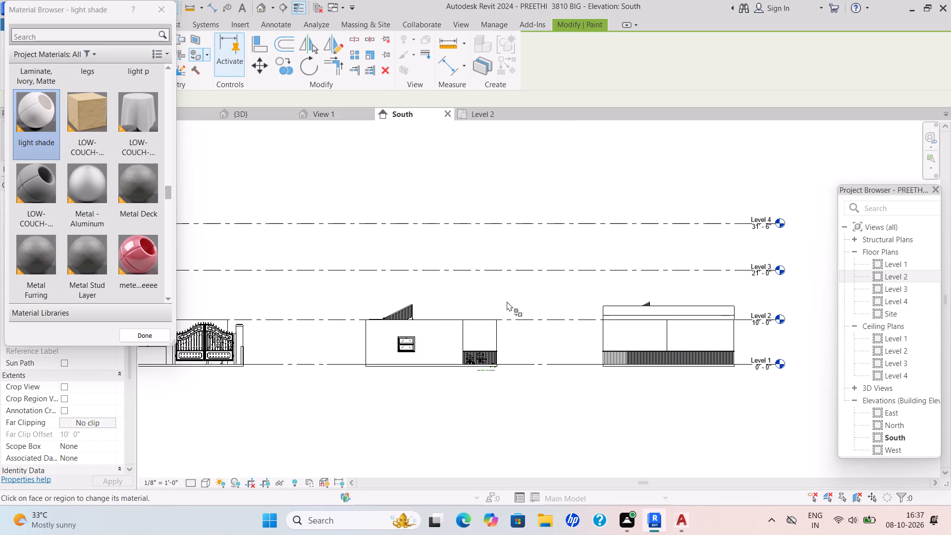
key(Escape)
key(Escape)
drag(353, 298, 420, 320)
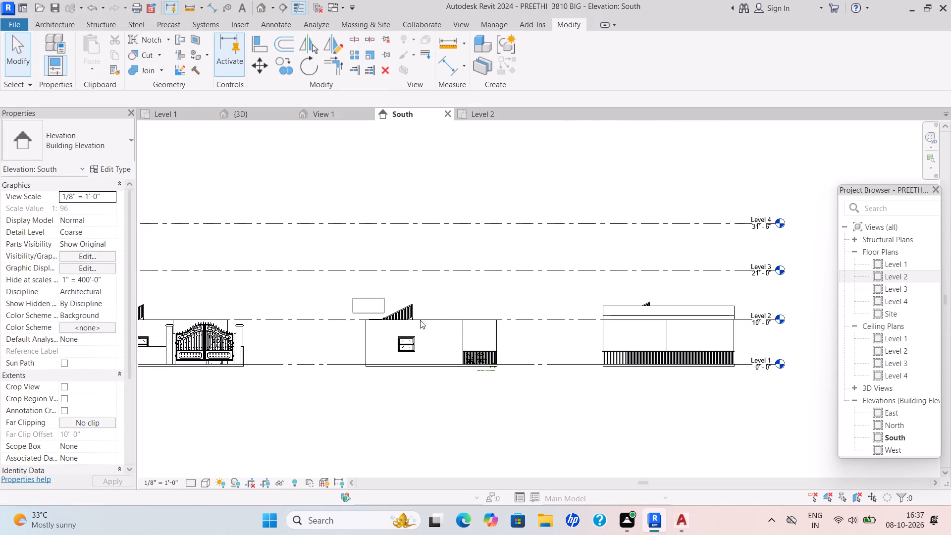
drag(420, 320, 520, 395)
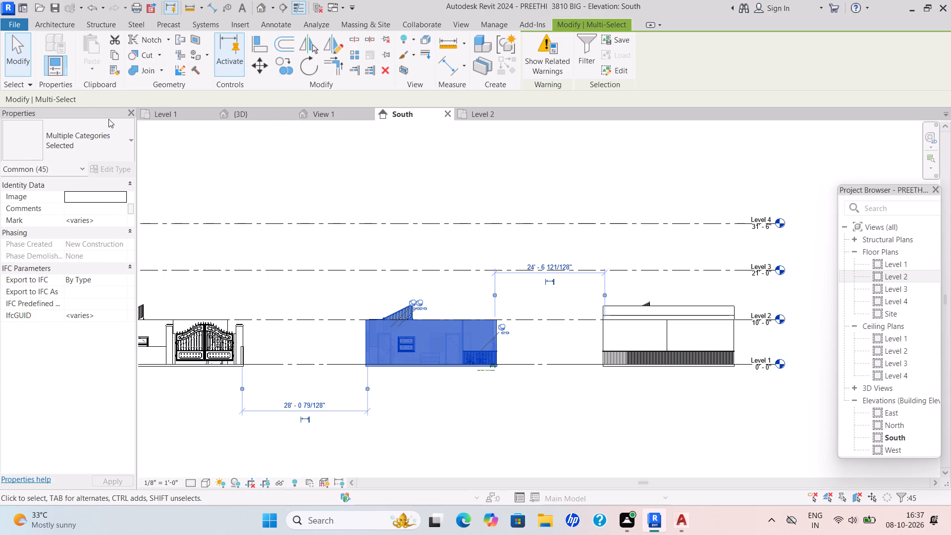
click(51, 25)
click(527, 66)
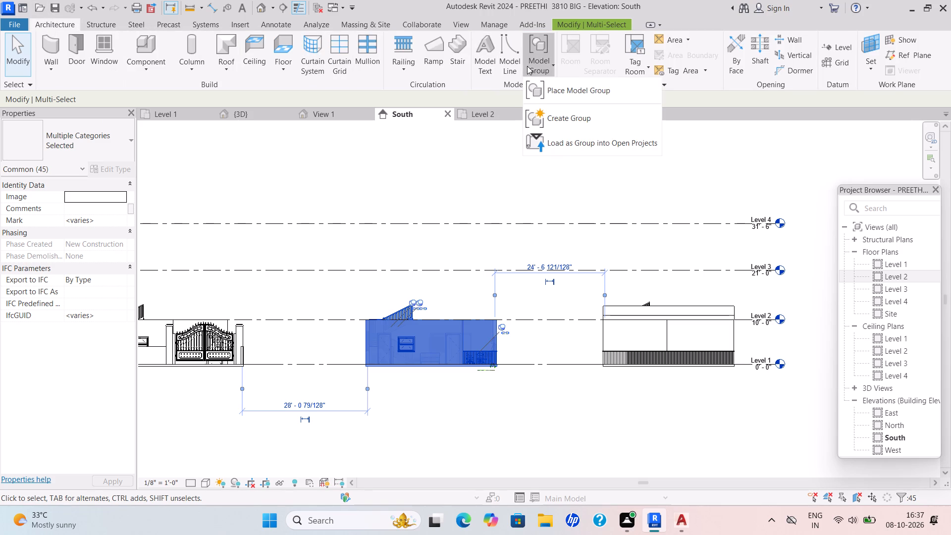
click(587, 115)
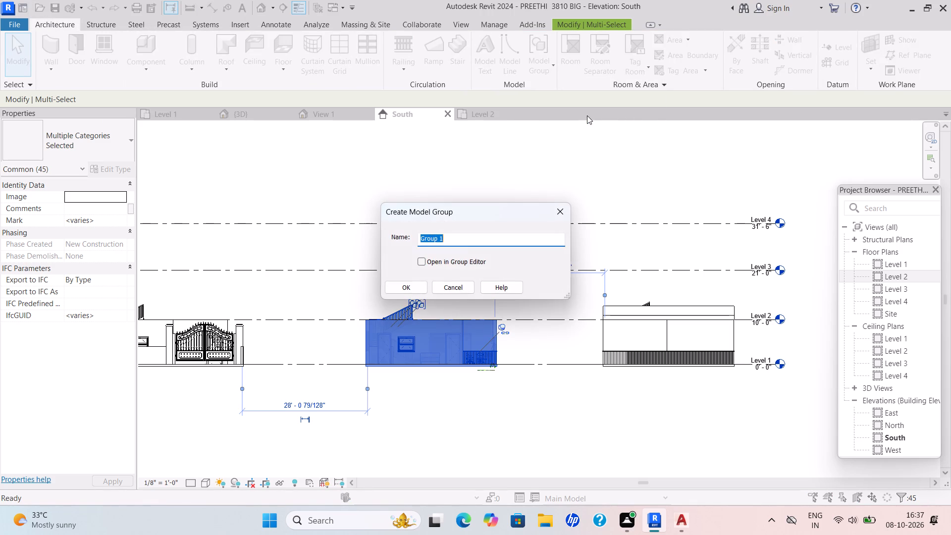
key(BackSpace)
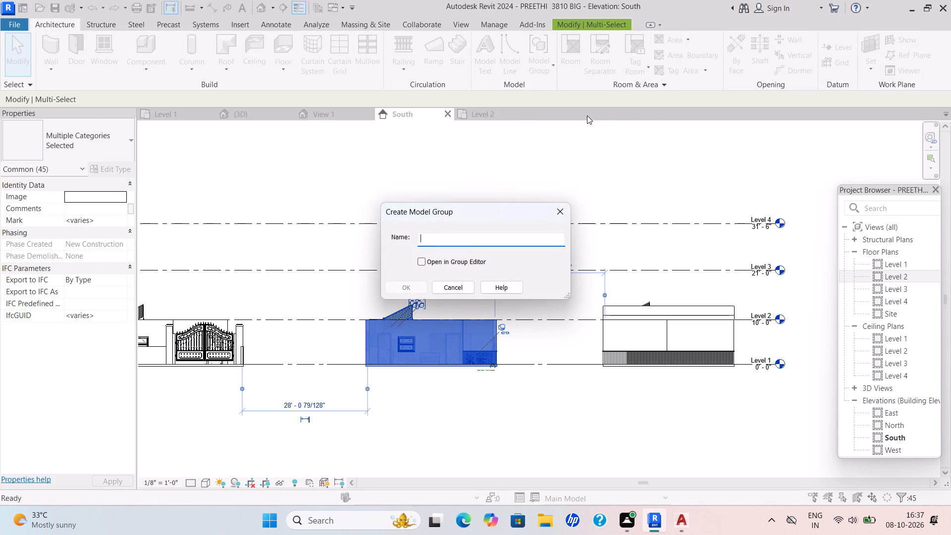
text(KK)
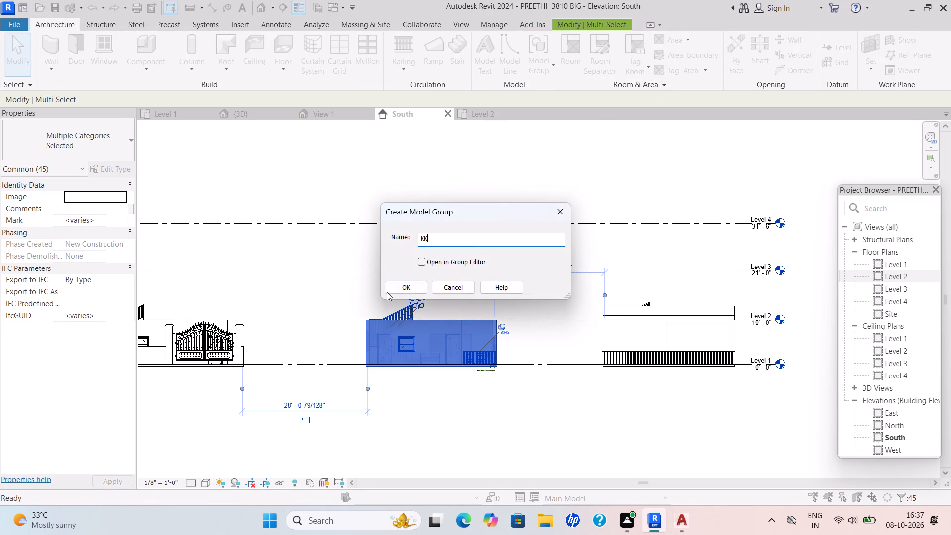
click(395, 291)
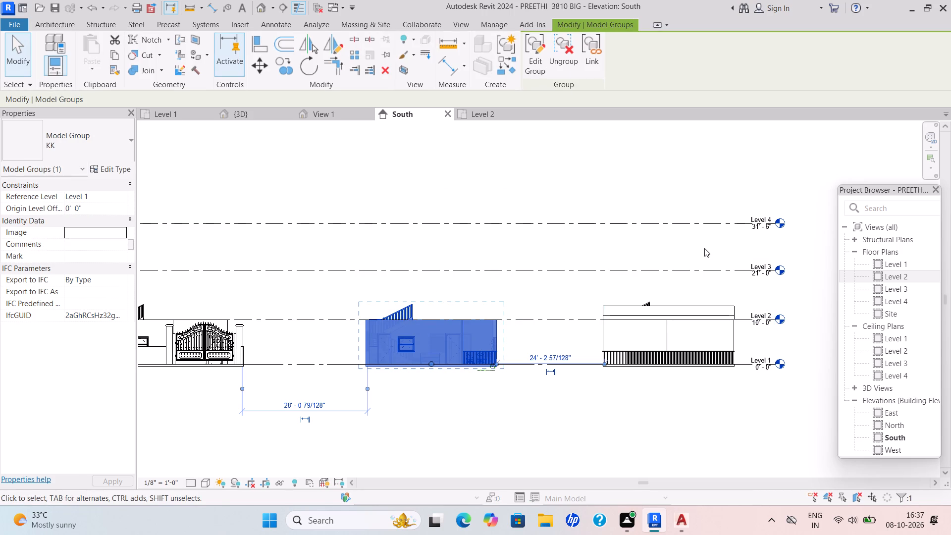
key(Escape)
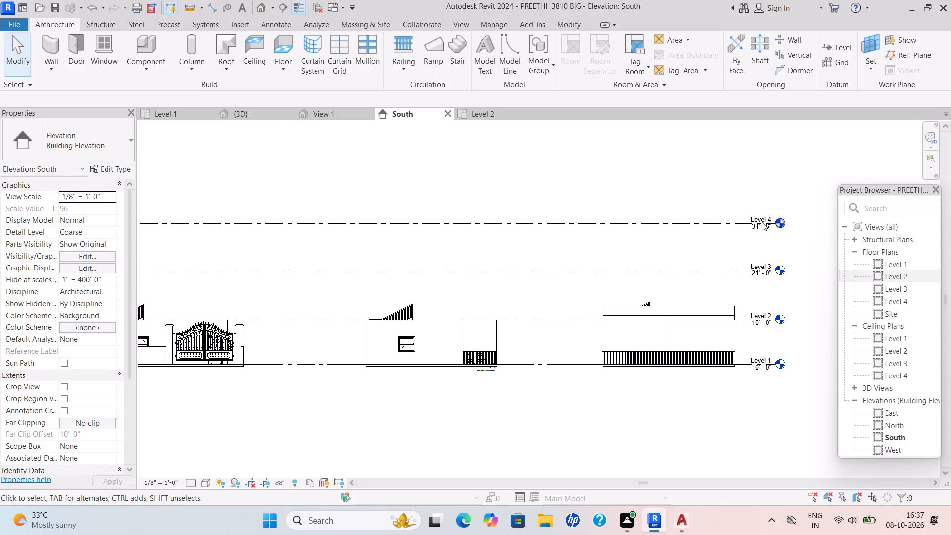
Group all elements of the roofed house nearest the level labels as a model group named SS.
middle_drag(589, 284, 458, 247)
scroll(458, 247, up, 2)
middle_drag(458, 247, 354, 238)
key(Escape)
scroll(422, 285, up, 1)
scroll(420, 352, up, 1)
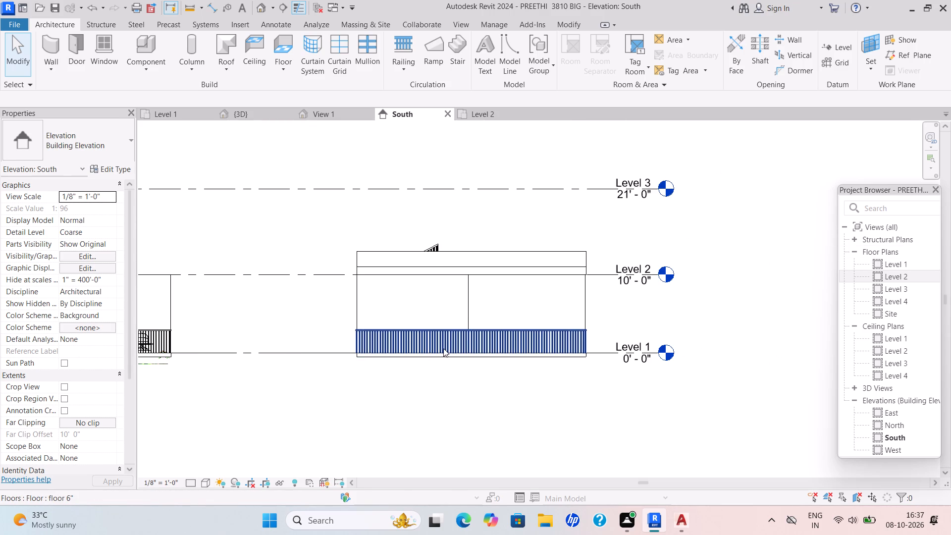
scroll(443, 348, down, 3)
shift+middle_drag(443, 356, 419, 440)
shift+scroll(419, 441, down, 1)
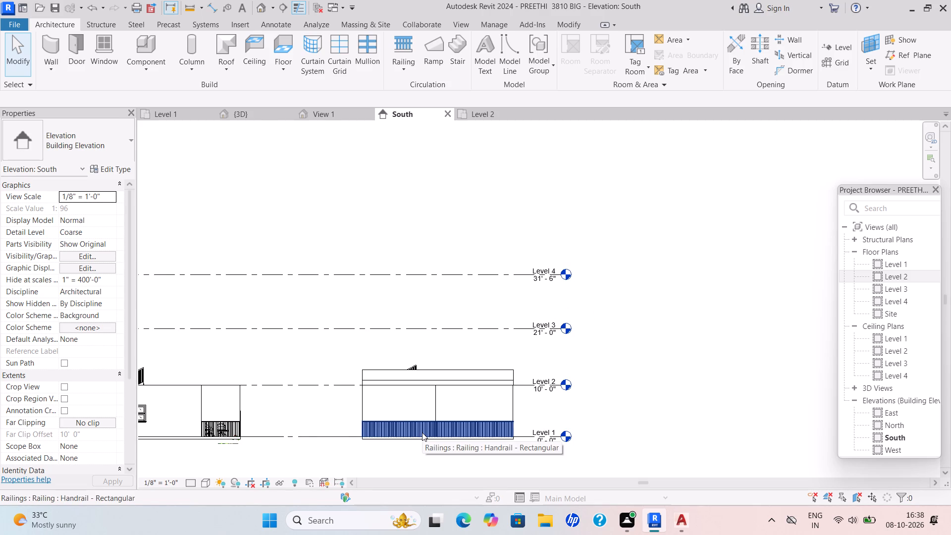
key(Escape)
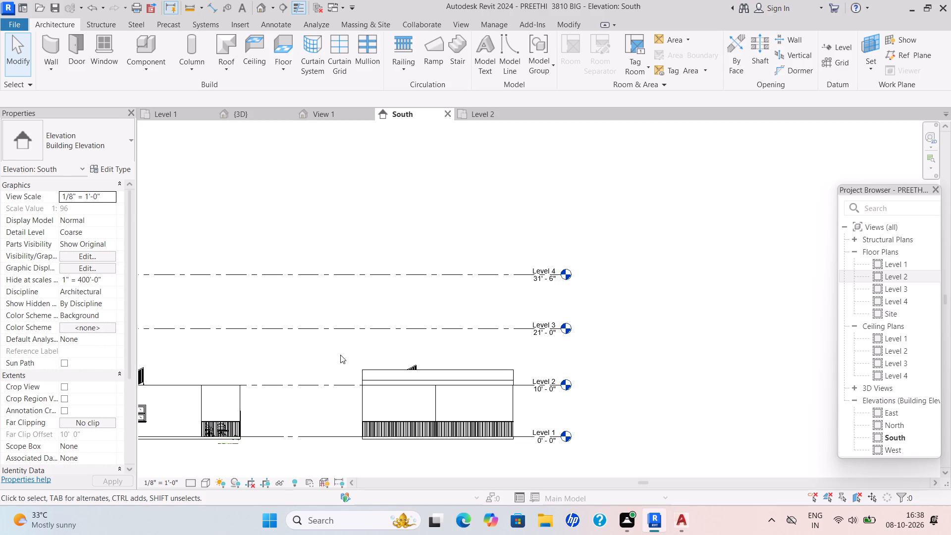
drag(340, 355, 523, 452)
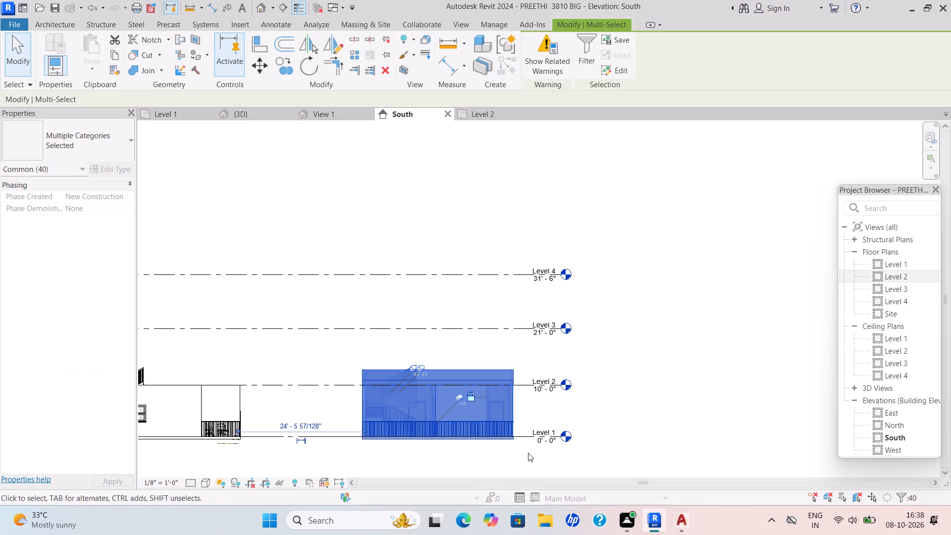
scroll(565, 384, up, 1)
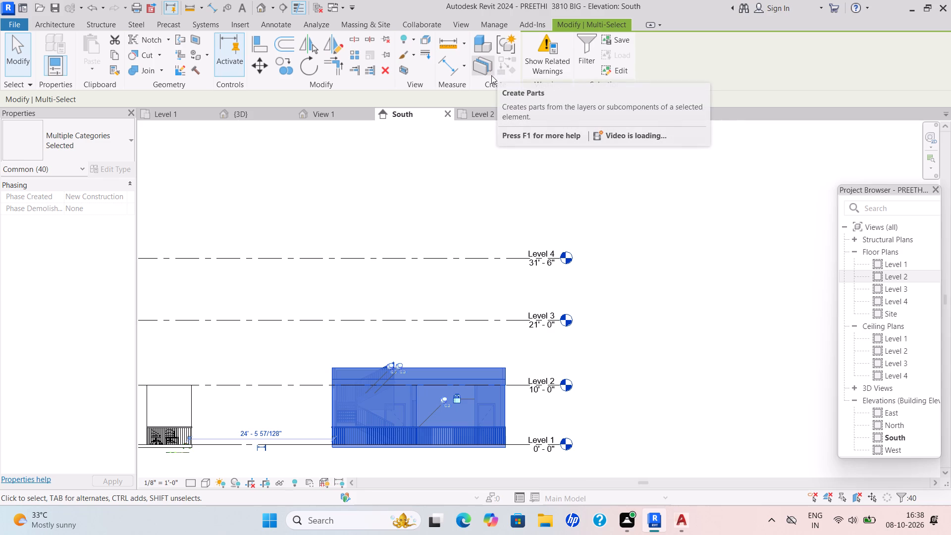
click(58, 25)
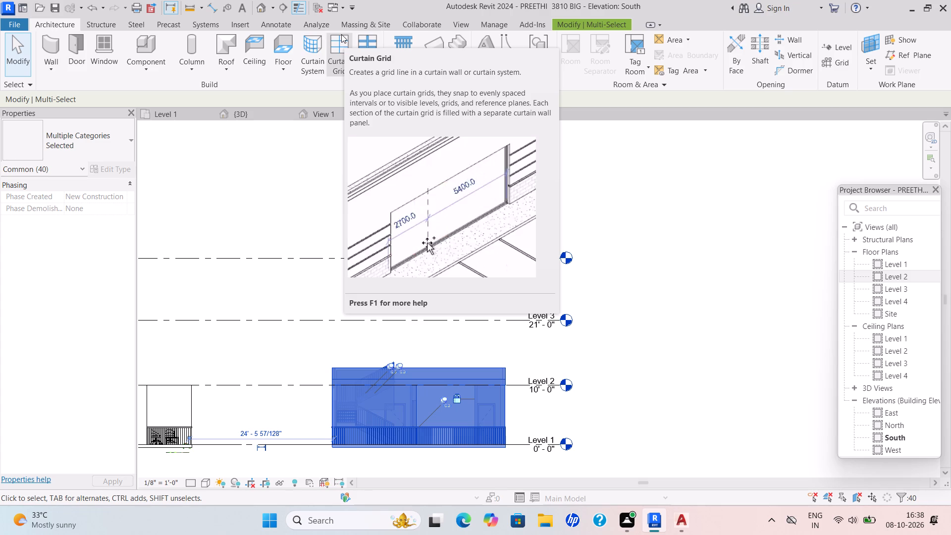
click(544, 54)
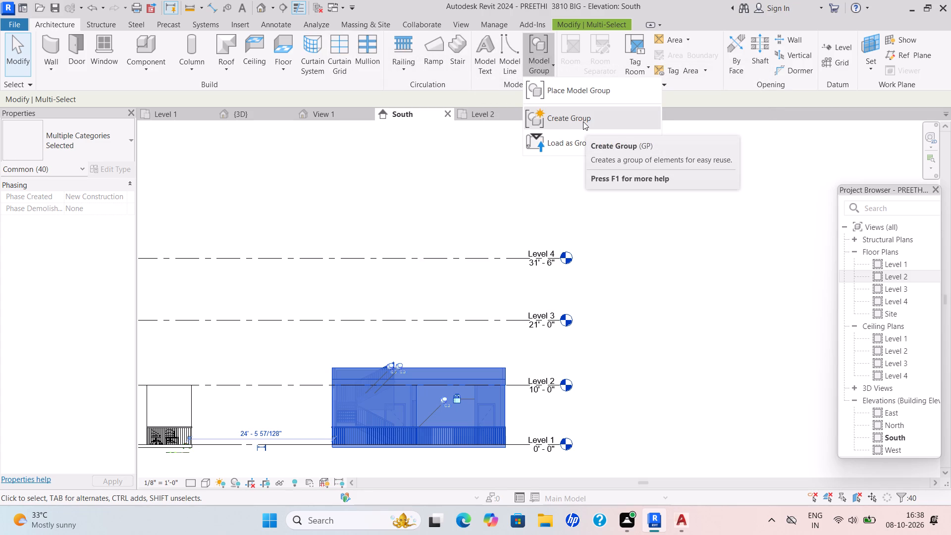
click(583, 121)
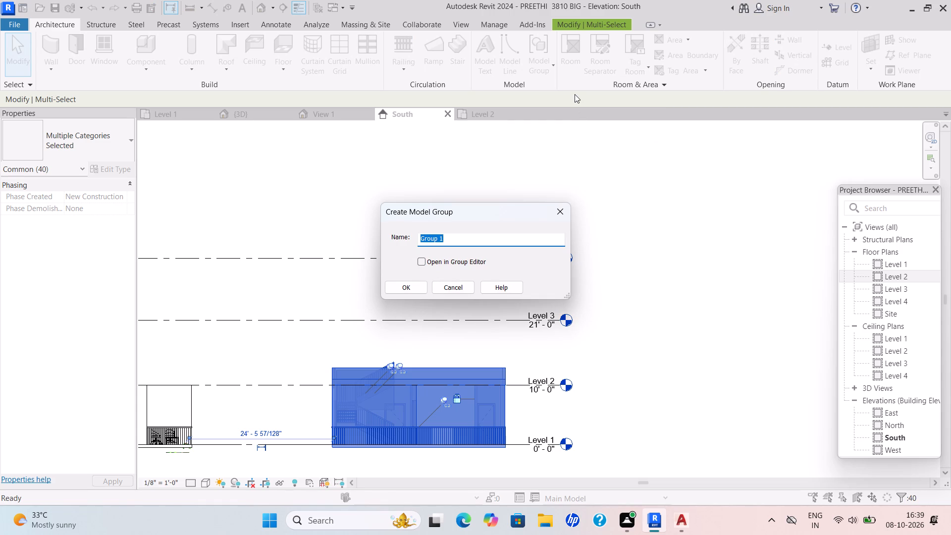
key(BackSpace)
text(SS)
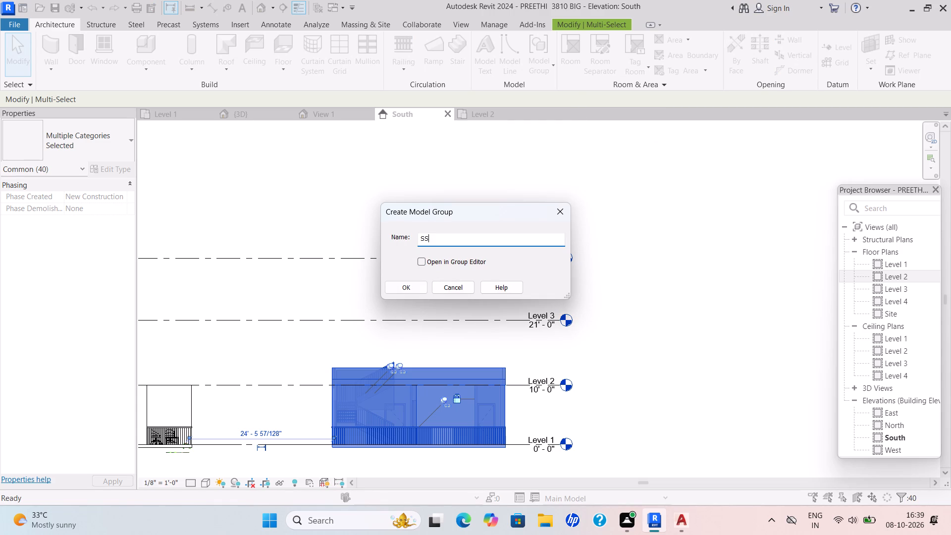
click(404, 288)
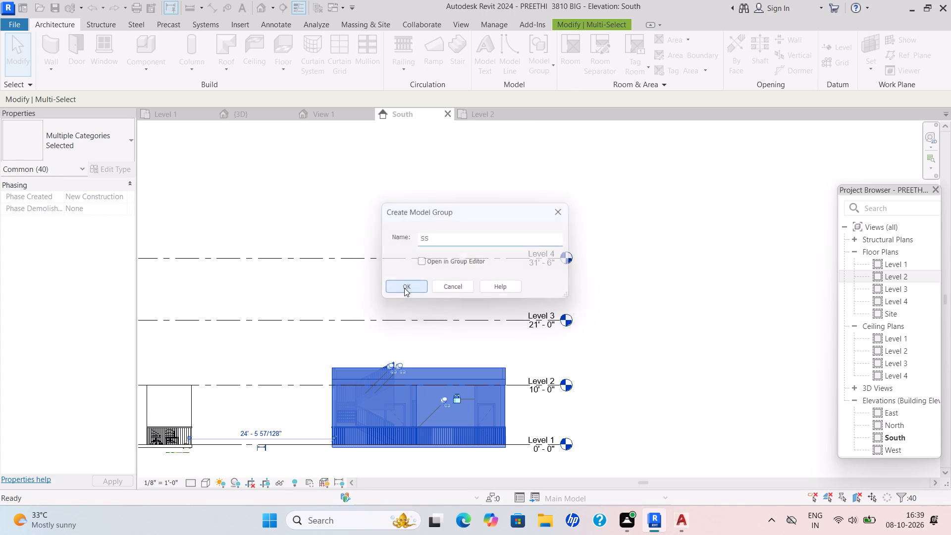
scroll(514, 271, down, 4)
key(Escape)
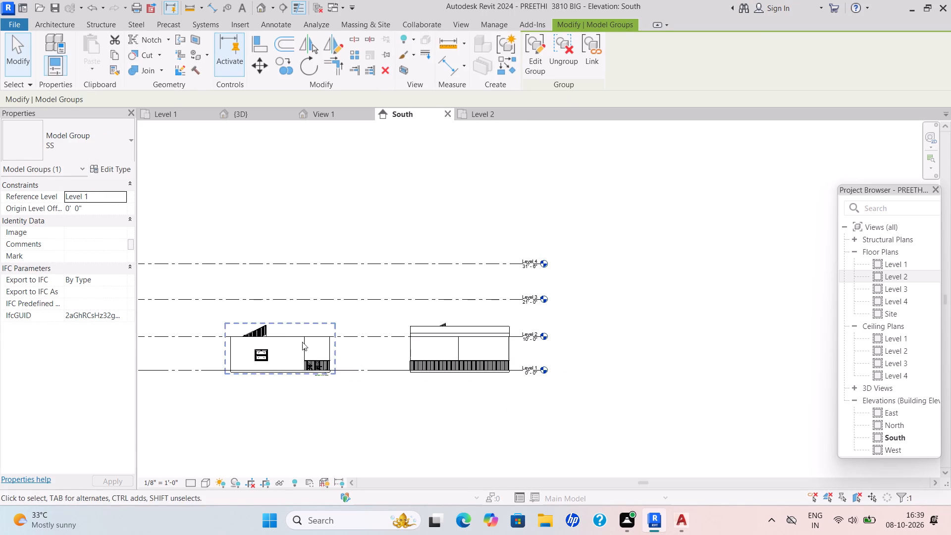
Copy the KK model group and paste it aligned to Level 2, above the middle house.
scroll(337, 321, down, 2)
middle_drag(348, 322, 444, 322)
scroll(596, 350, up, 5)
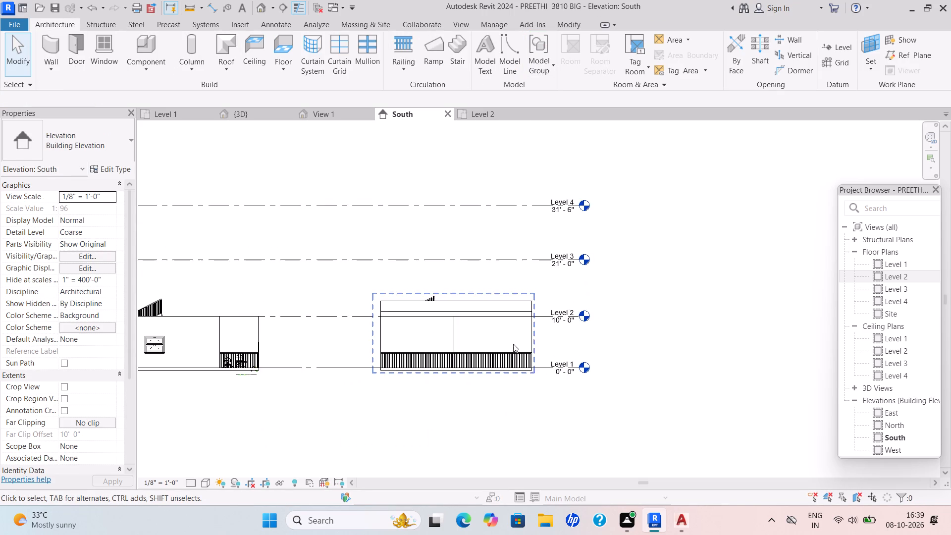
scroll(508, 342, down, 4)
middle_drag(508, 342, 587, 322)
click(424, 305)
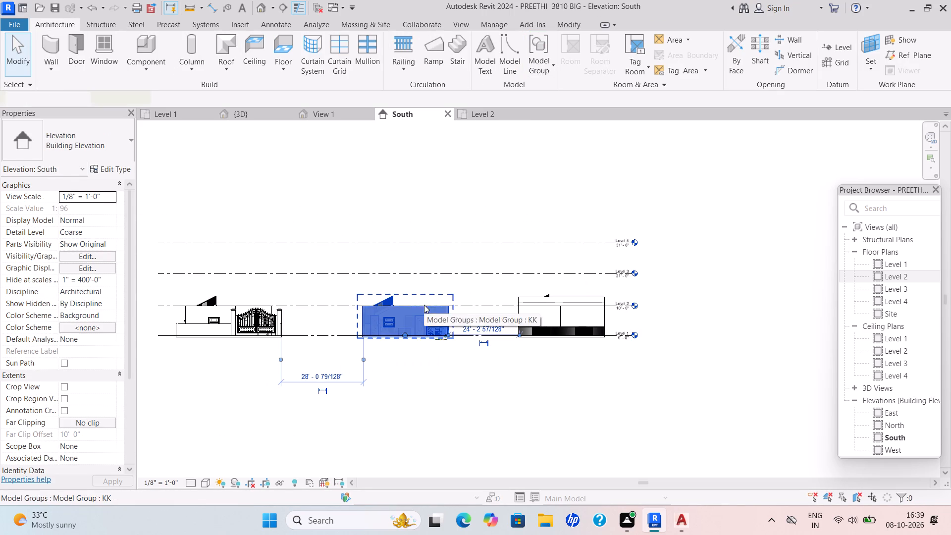
click(120, 53)
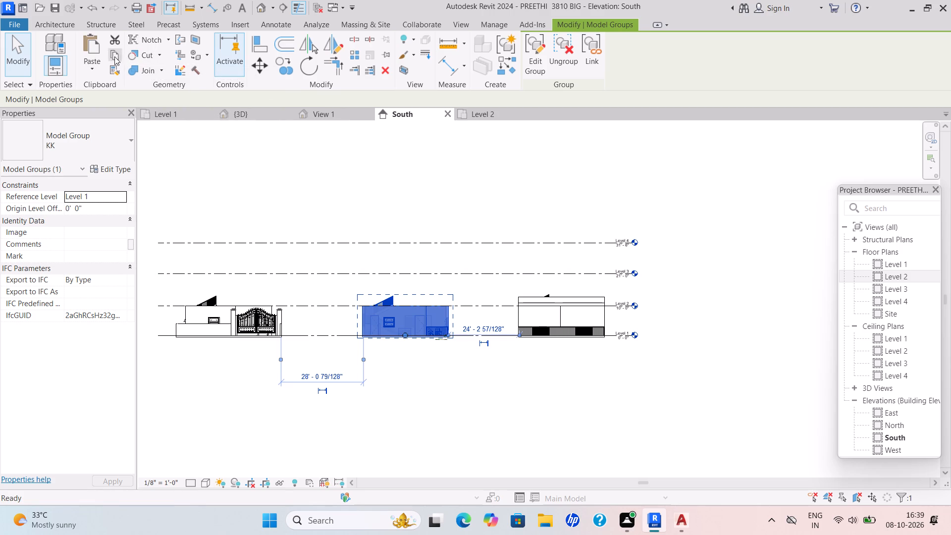
click(90, 62)
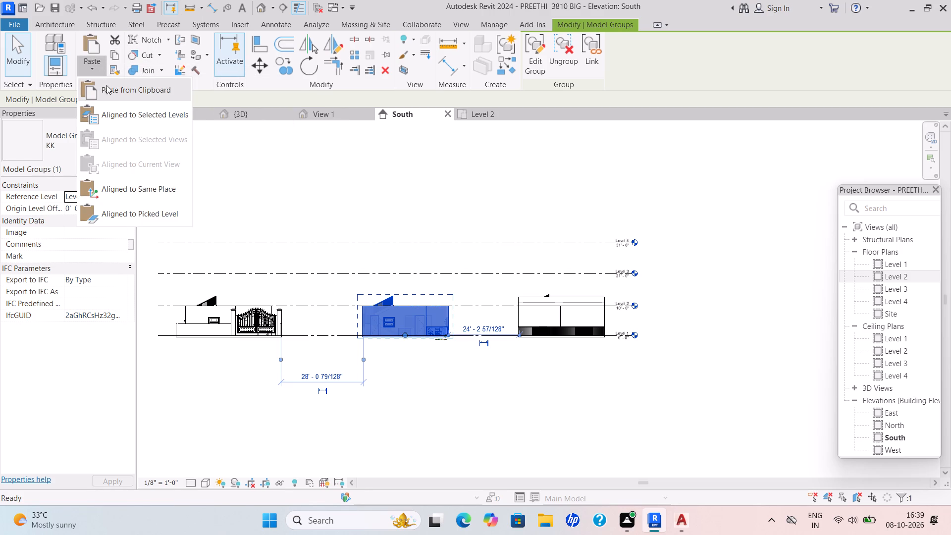
click(106, 114)
click(292, 169)
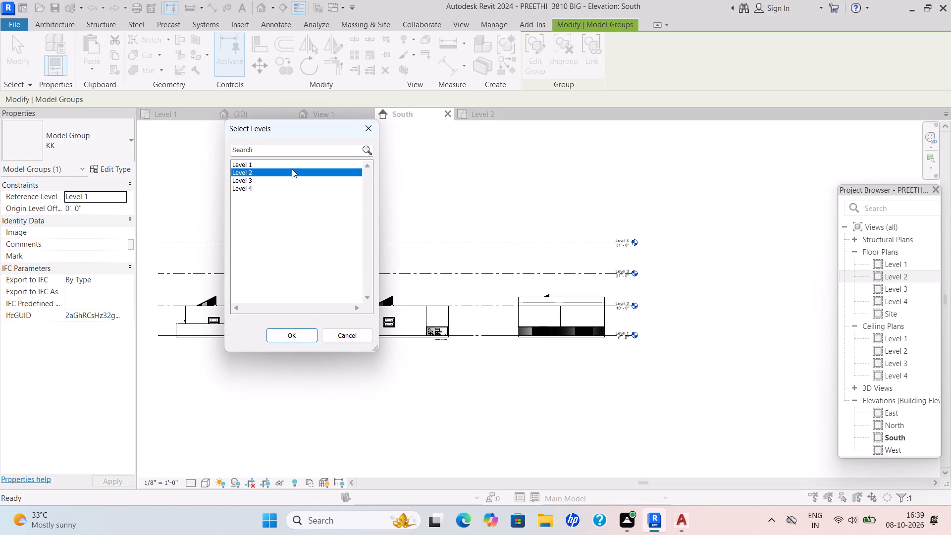
click(301, 330)
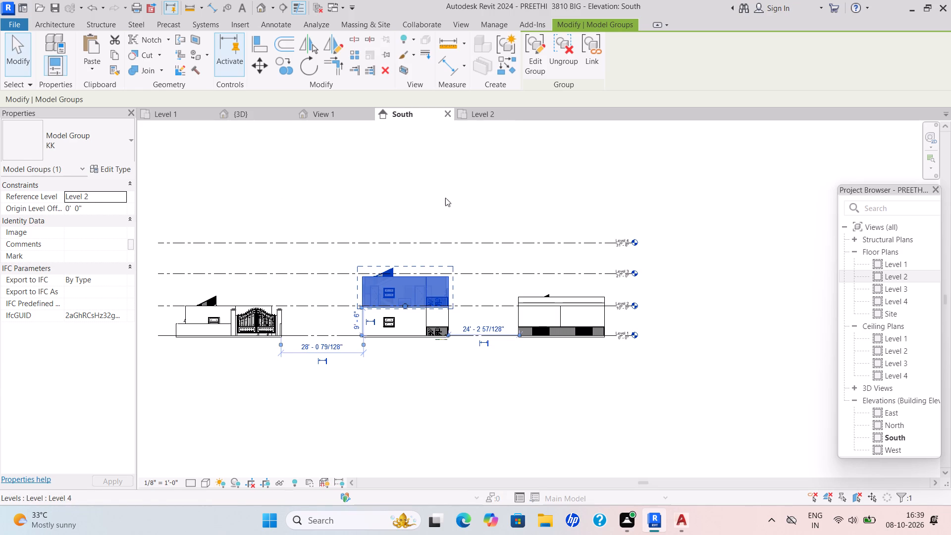
key(Escape)
Align the west wall edge of the Level 2 KK group with the west wall of the gated house.
scroll(440, 274, up, 2)
click(371, 282)
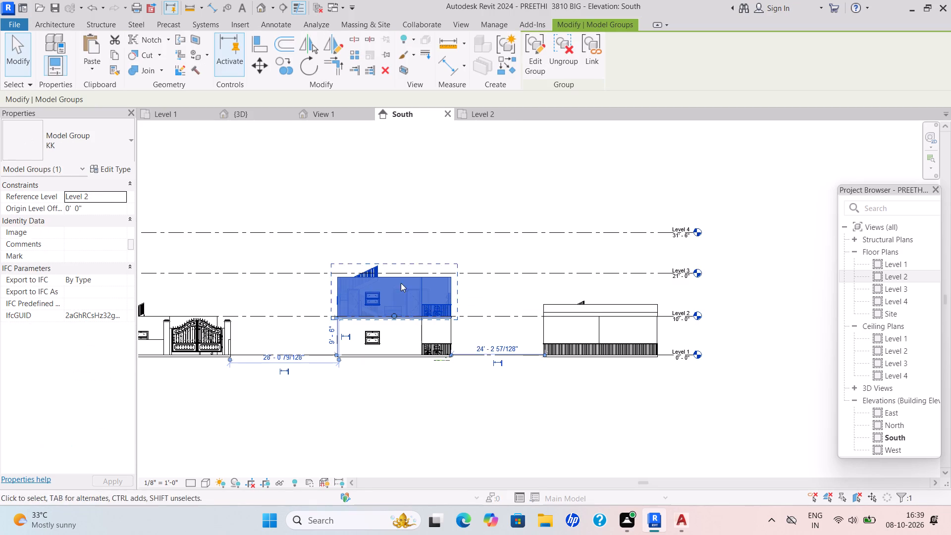
scroll(546, 285, down, 4)
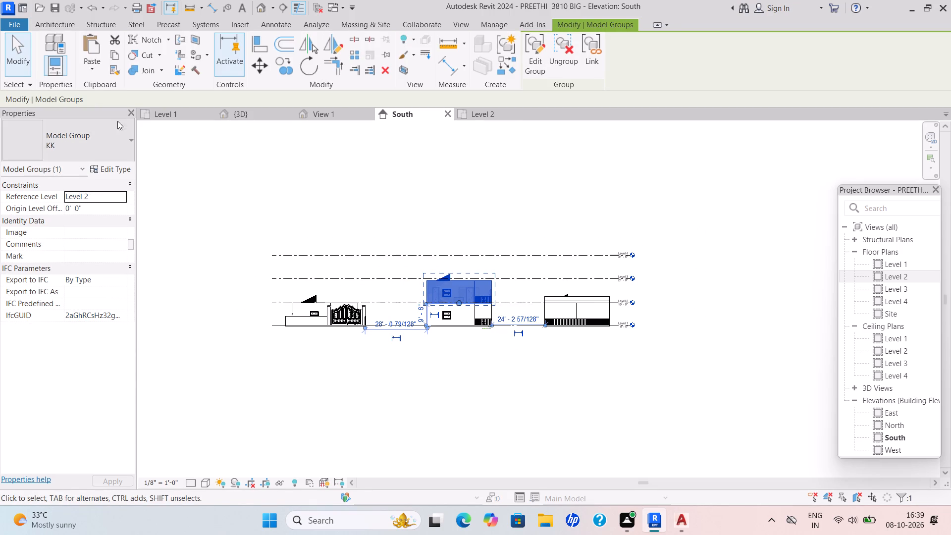
click(265, 42)
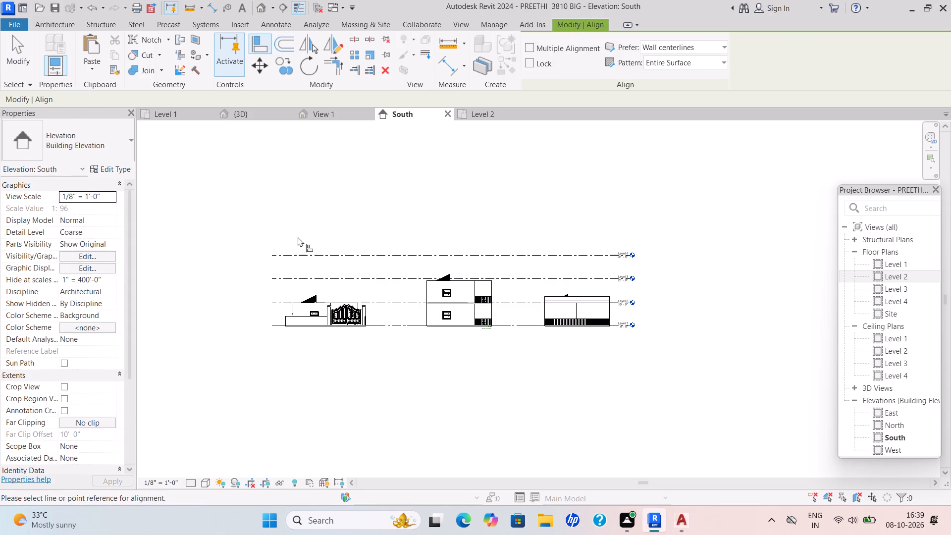
scroll(296, 289, up, 13)
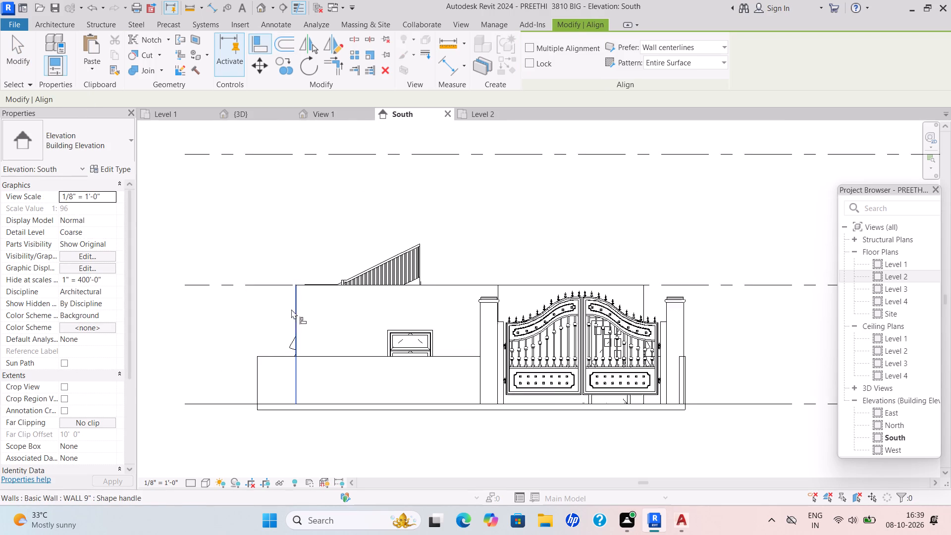
click(294, 295)
scroll(401, 296, down, 6)
middle_drag(401, 296, 266, 275)
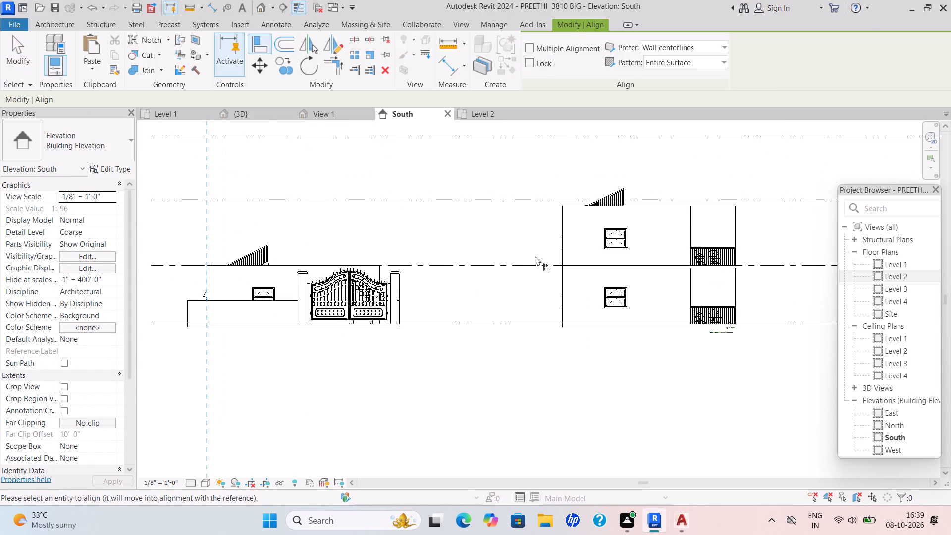
click(560, 243)
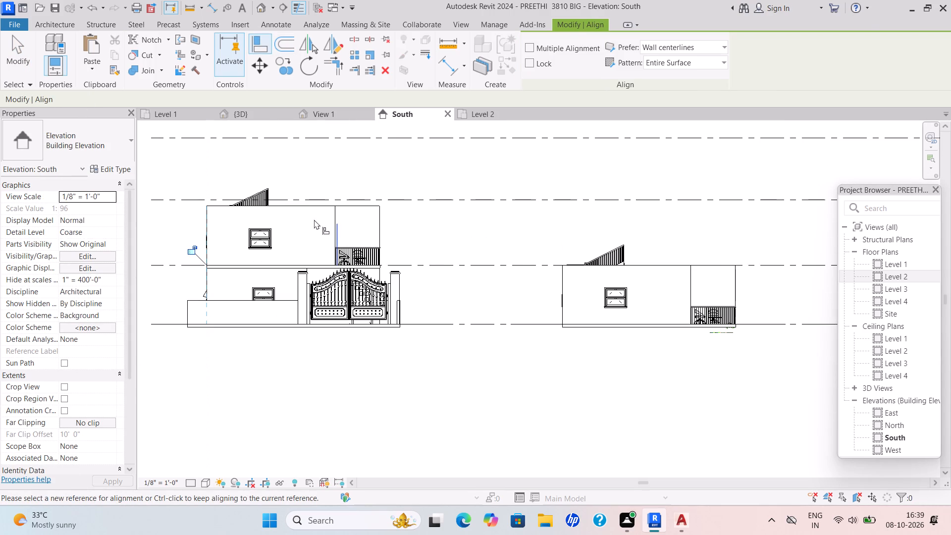
scroll(314, 219, down, 2)
key(Escape)
scroll(398, 211, down, 3)
middle_drag(396, 212, 386, 222)
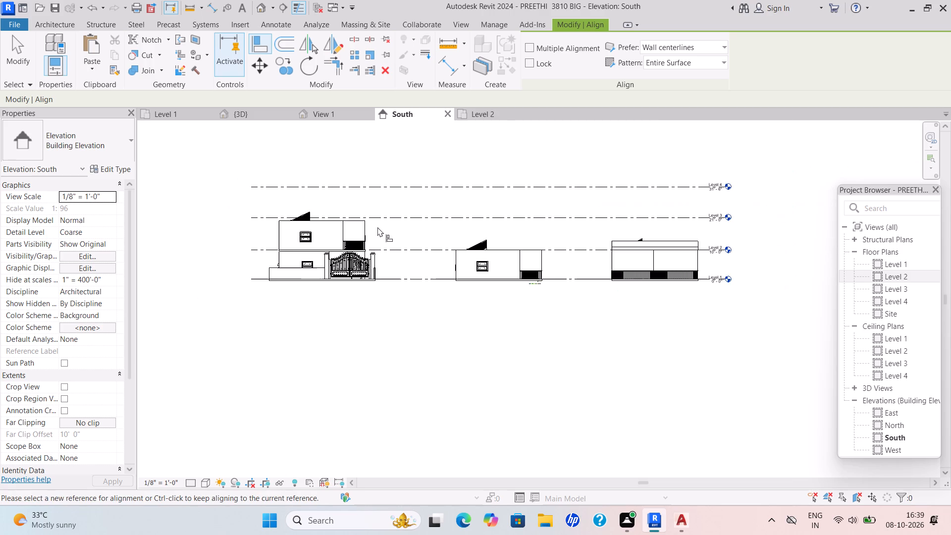
scroll(381, 227, down, 1)
middle_drag(381, 227, 303, 225)
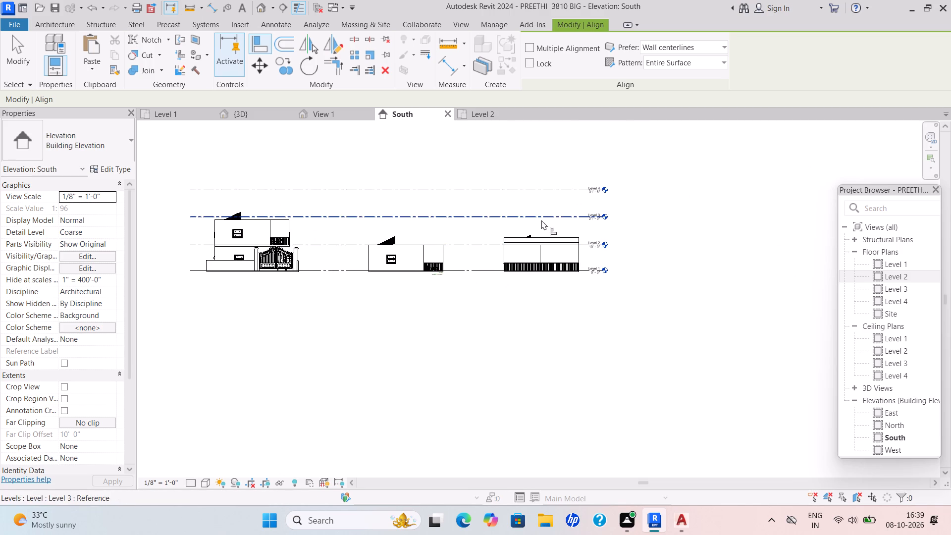
Copy the SS model group and paste it aligned to Level 3, above the roofed house.
key(Escape)
click(535, 248)
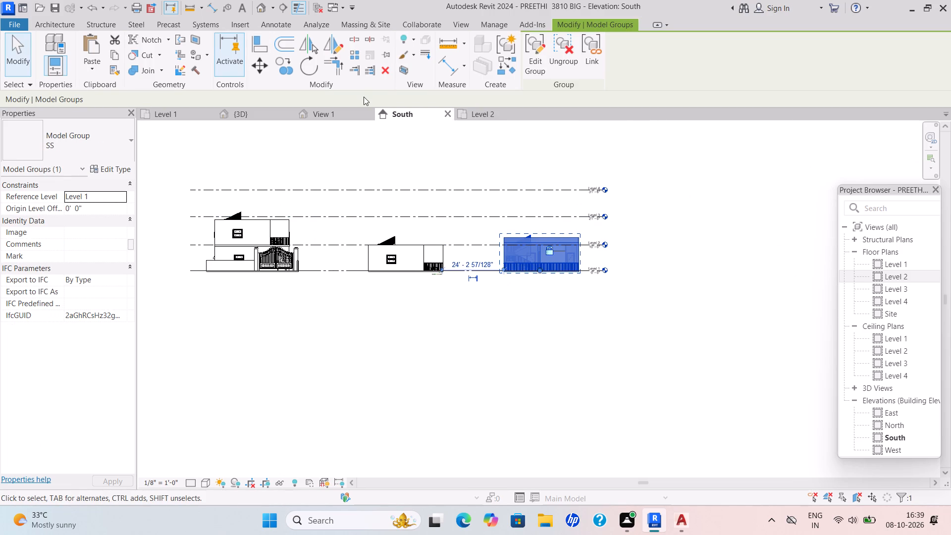
scroll(603, 201, up, 3)
scroll(604, 206, down, 2)
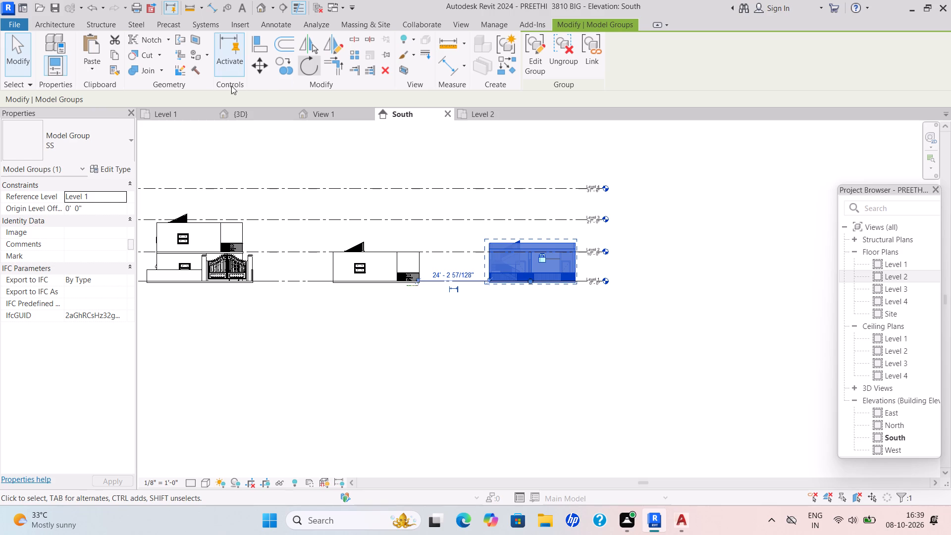
click(117, 56)
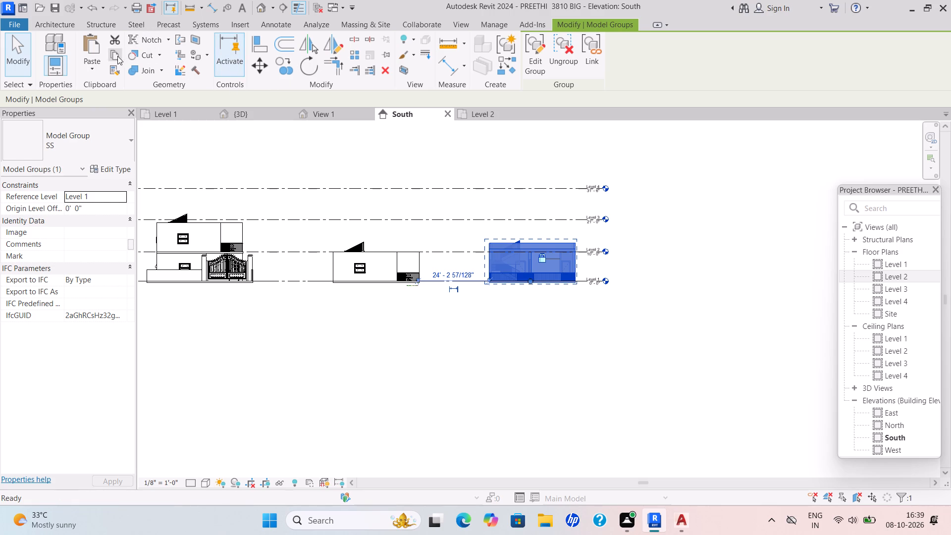
click(97, 68)
click(105, 116)
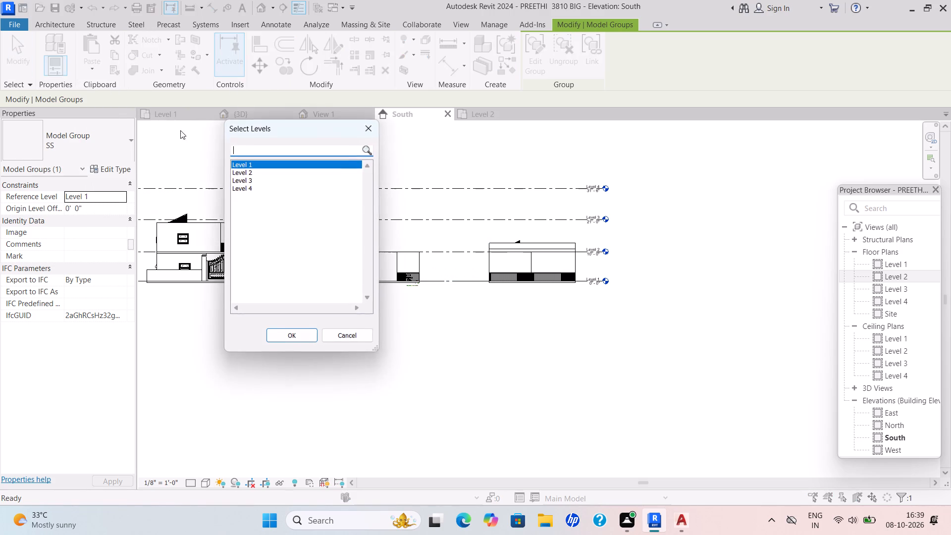
click(260, 183)
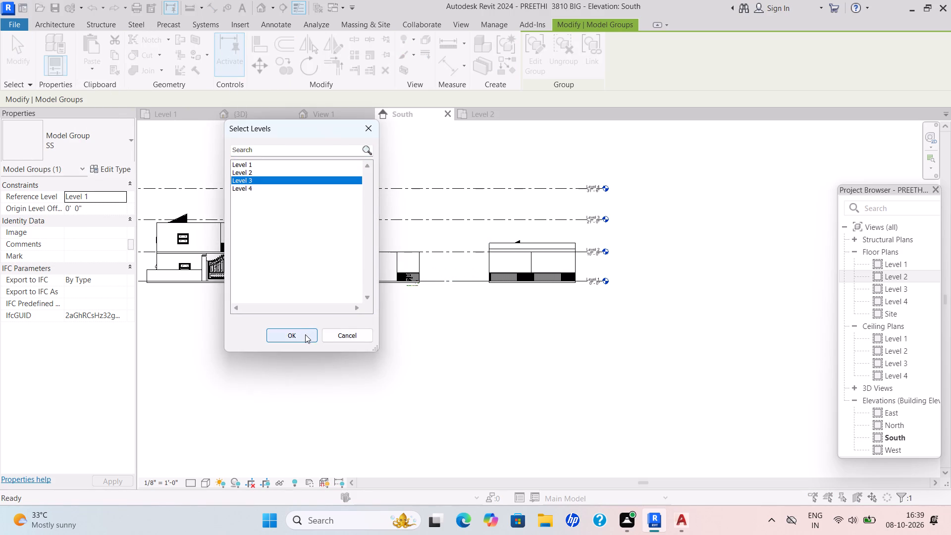
click(304, 337)
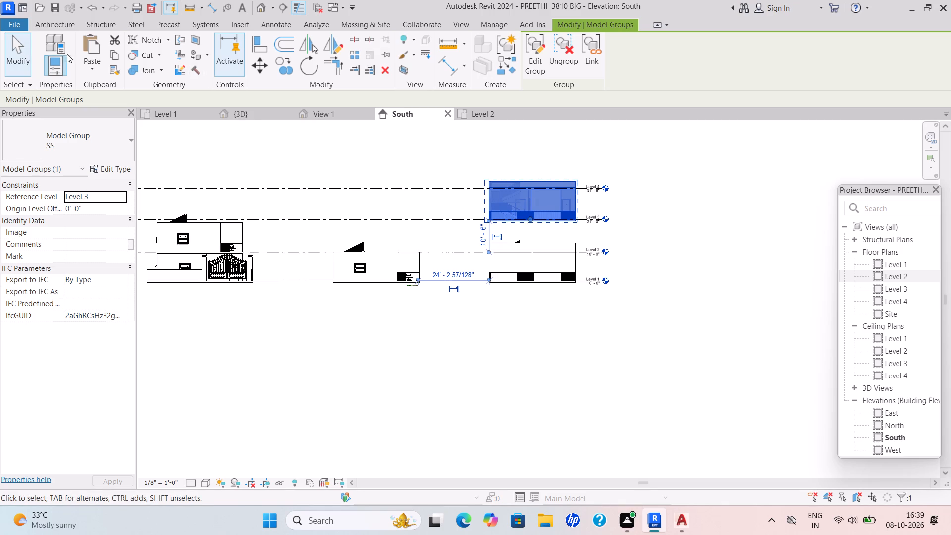
Align the west wall edge of the Level 3 SS group with the west wall of the gated house.
click(256, 47)
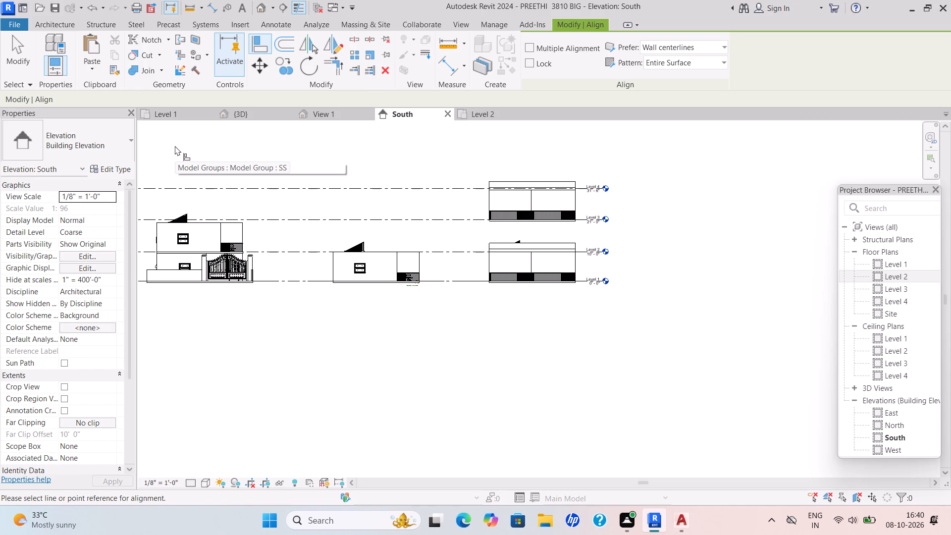
scroll(157, 236, up, 4)
click(157, 235)
scroll(561, 211, down, 2)
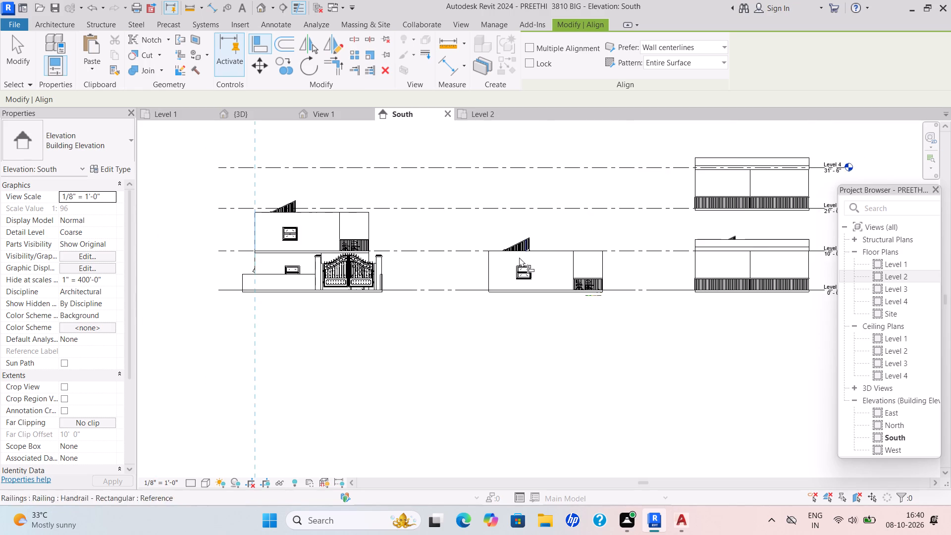
scroll(519, 257, down, 1)
middle_drag(519, 258, 504, 272)
click(658, 208)
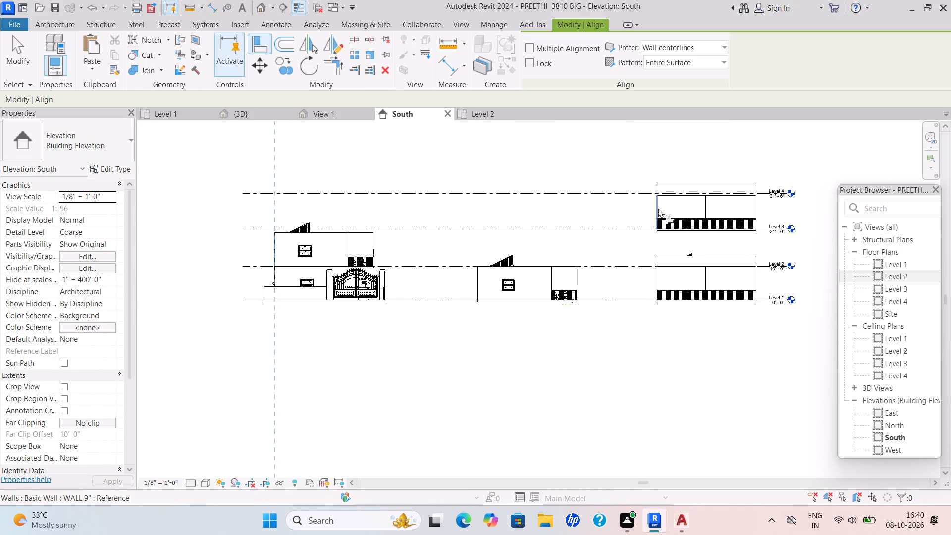
key(Escape)
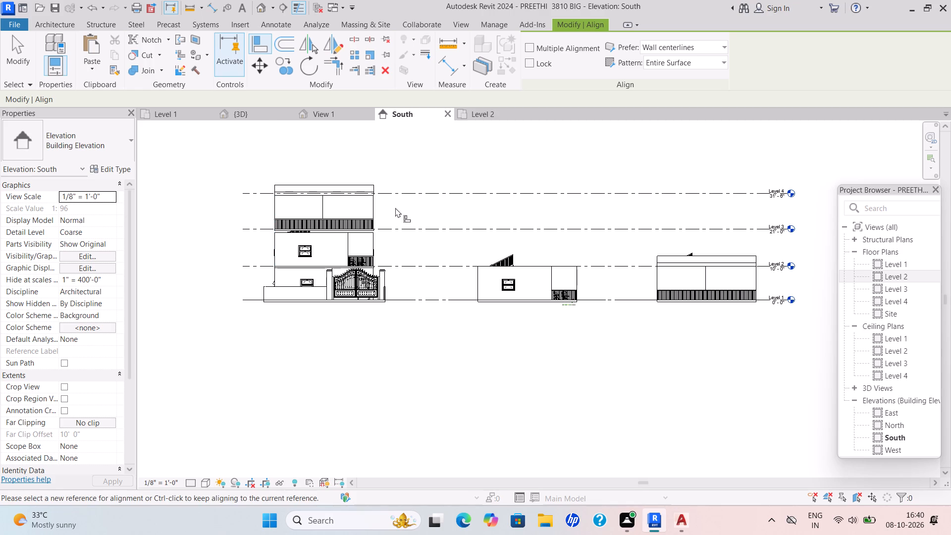
Inspect the stacked three-storey house in the 3D view from the front and the east side, and leave the Align command.
click(251, 116)
scroll(392, 218, down, 10)
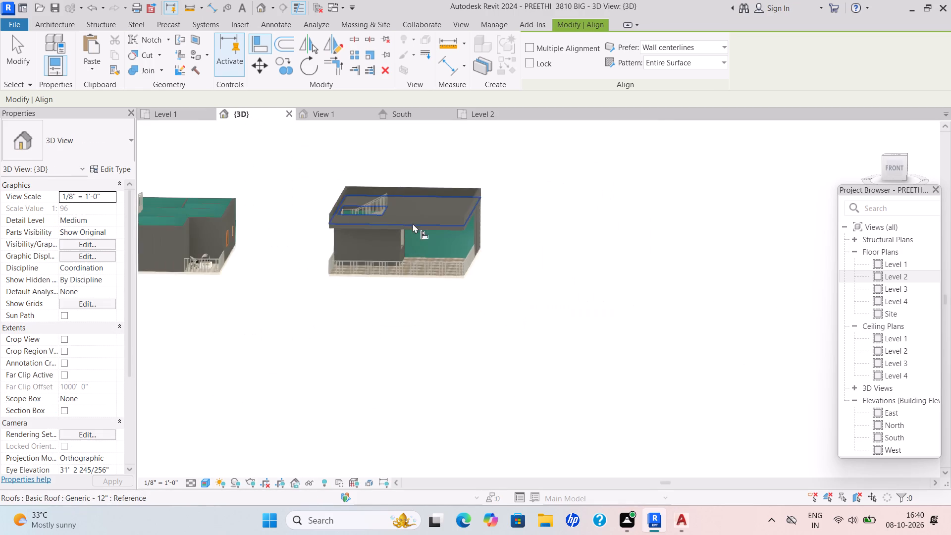
scroll(413, 223, down, 2)
middle_drag(433, 232, 532, 241)
scroll(220, 157, up, 4)
middle_drag(291, 195, 423, 202)
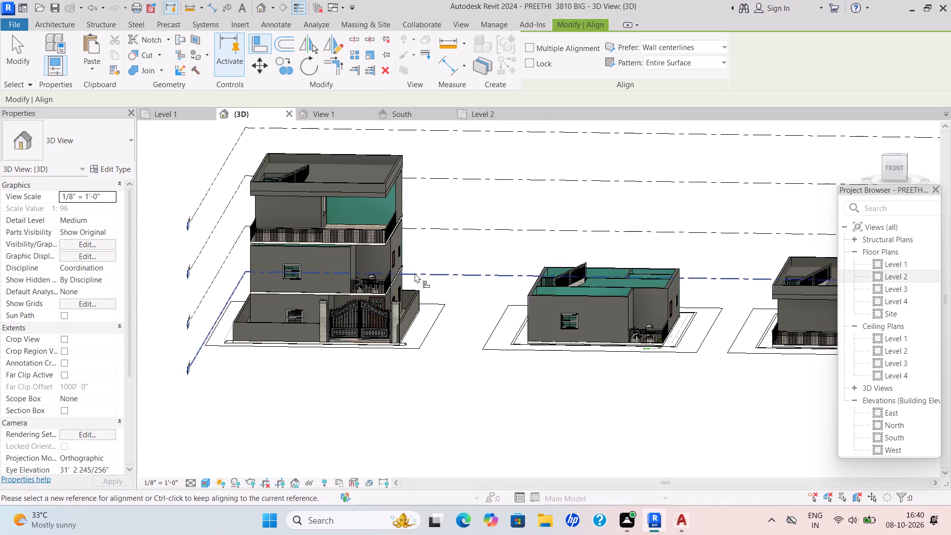
scroll(415, 273, up, 4)
scroll(418, 271, down, 1)
shift+middle_drag(418, 271, 456, 235)
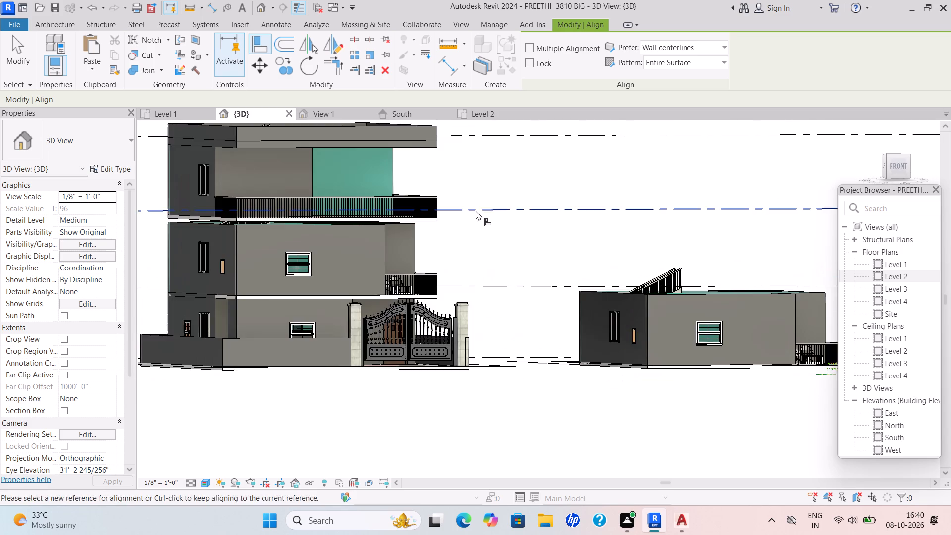
middle_drag(459, 223, 467, 234)
scroll(495, 229, up, 1)
scroll(495, 229, down, 1)
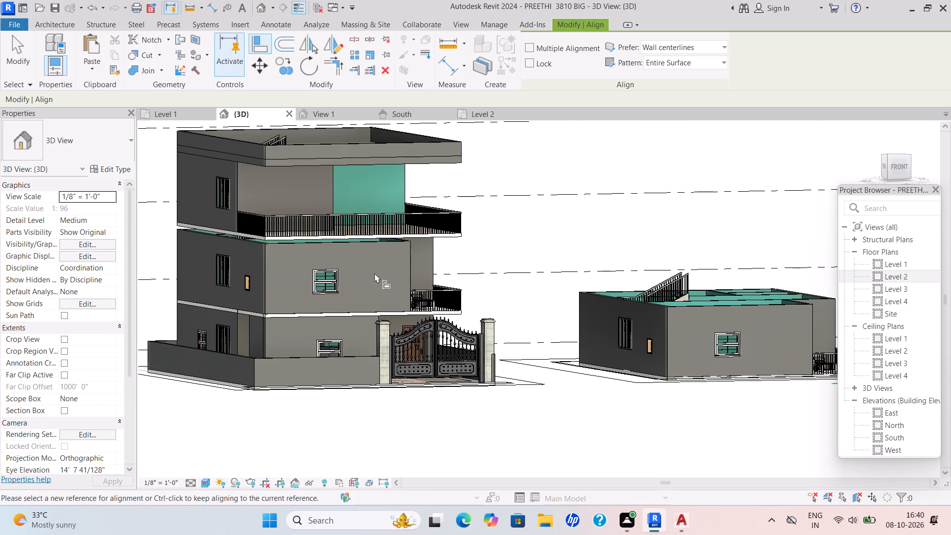
scroll(387, 281, down, 5)
scroll(387, 281, up, 3)
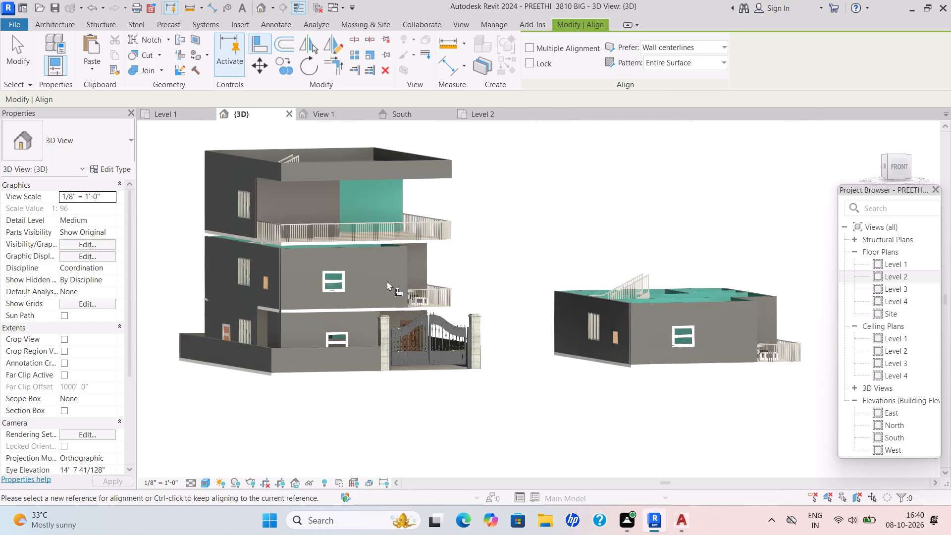
scroll(387, 281, up, 5)
scroll(389, 223, down, 5)
scroll(379, 180, down, 2)
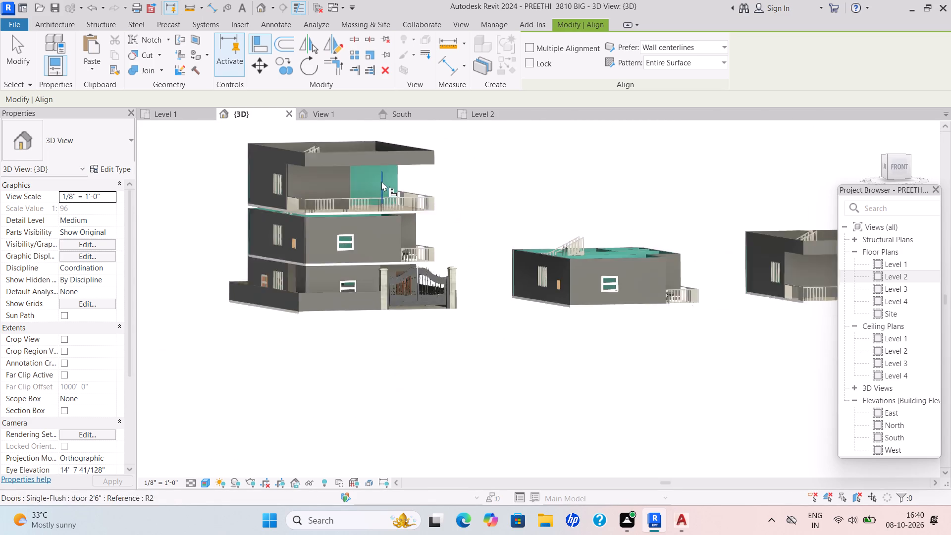
scroll(380, 220, down, 1)
shift+middle_drag(414, 255, 344, 279)
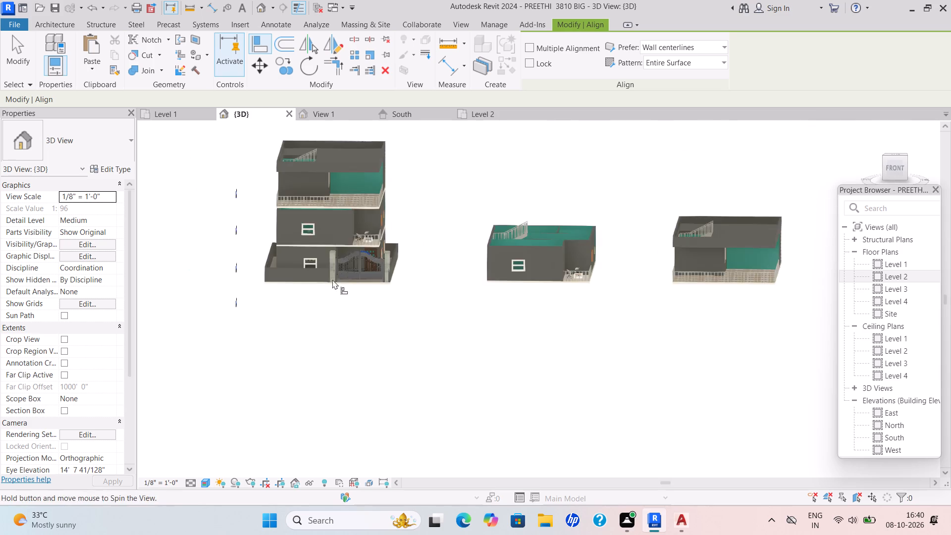
shift+scroll(329, 279, up, 1)
shift+middle_drag(369, 228, 328, 255)
scroll(394, 191, up, 5)
middle_drag(400, 191, 380, 277)
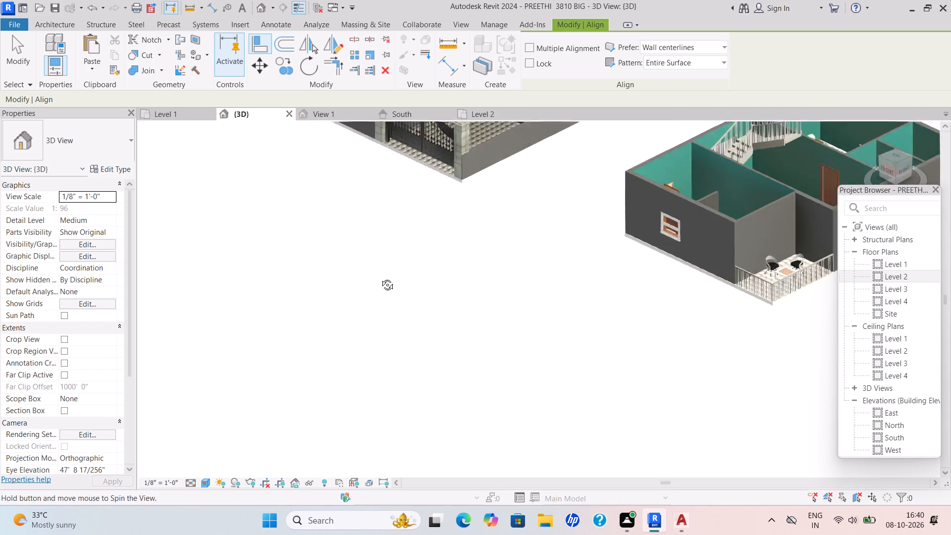
middle_drag(380, 277, 379, 283)
middle_drag(418, 252, 327, 389)
scroll(399, 316, down, 3)
middle_drag(429, 256, 369, 344)
scroll(379, 301, up, 4)
middle_drag(388, 283, 381, 202)
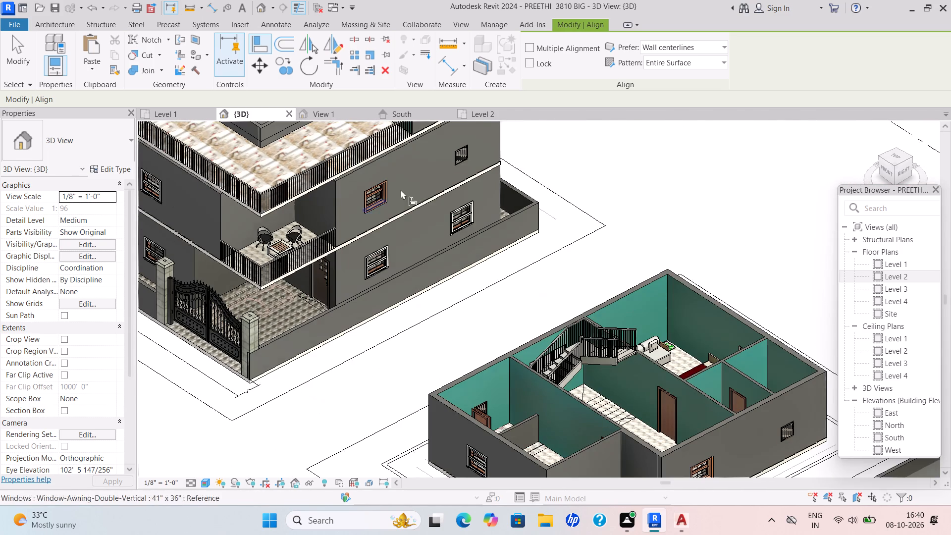
scroll(471, 152, up, 4)
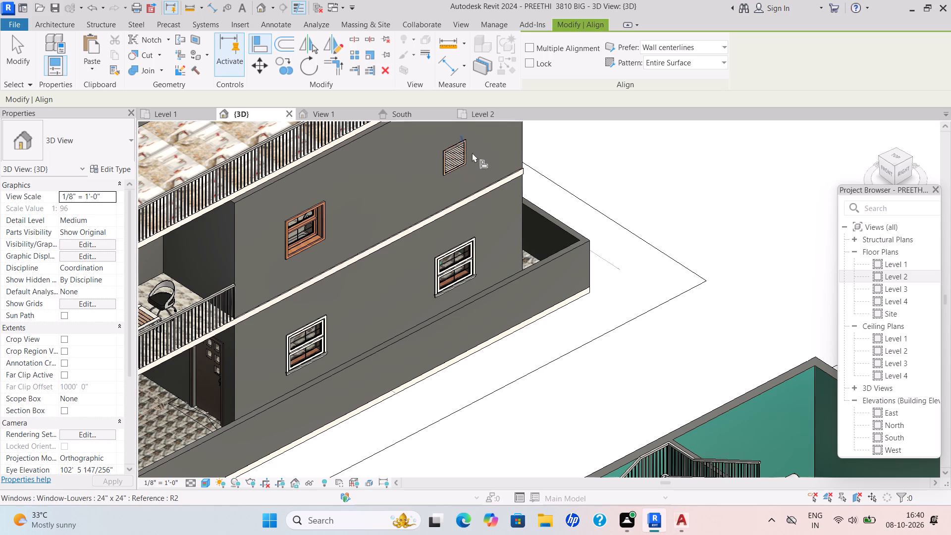
key(Escape)
Ungroup the Level 2 KK model group in the stacked house and dismiss the save reminder without saving.
scroll(456, 150, up, 3)
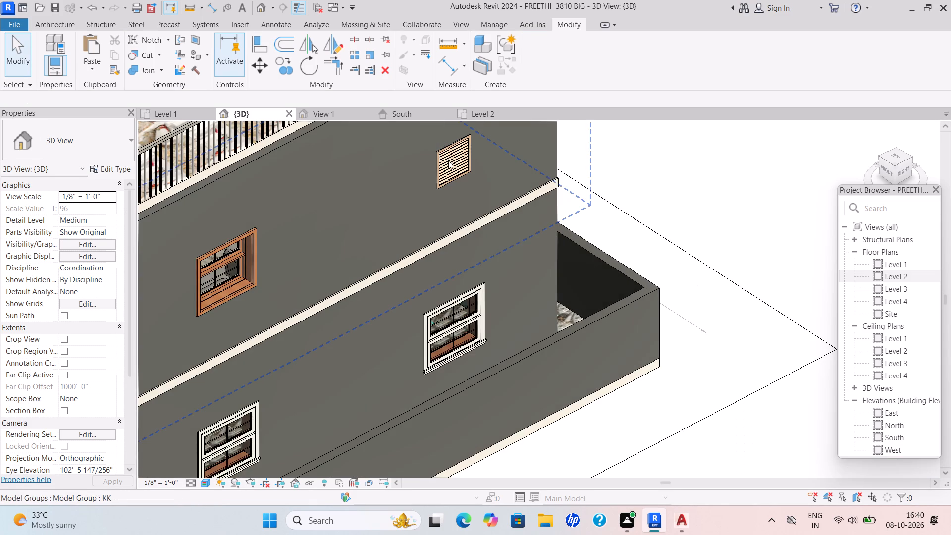
click(448, 161)
click(563, 61)
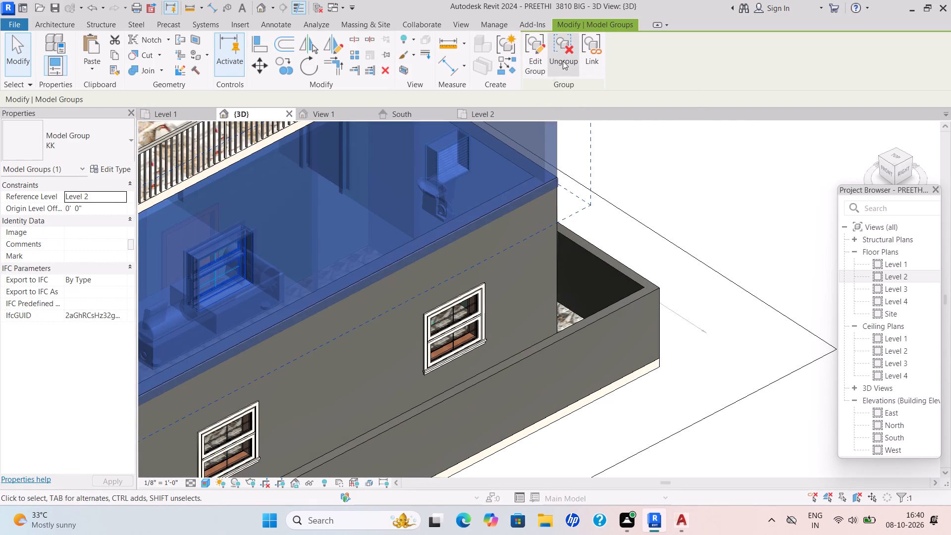
scroll(551, 176, down, 1)
key(Escape)
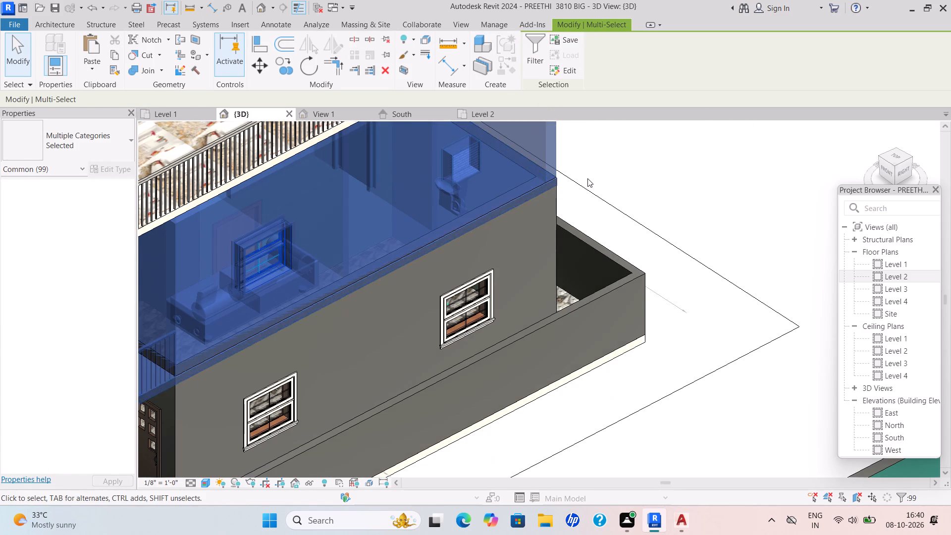
middle_drag(547, 210, 512, 327)
scroll(512, 327, down, 1)
key(Escape)
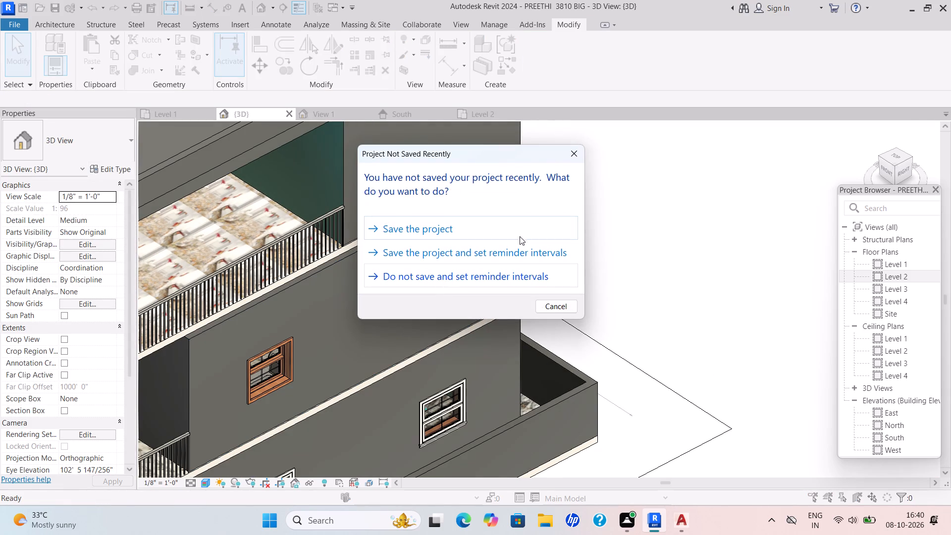
click(581, 155)
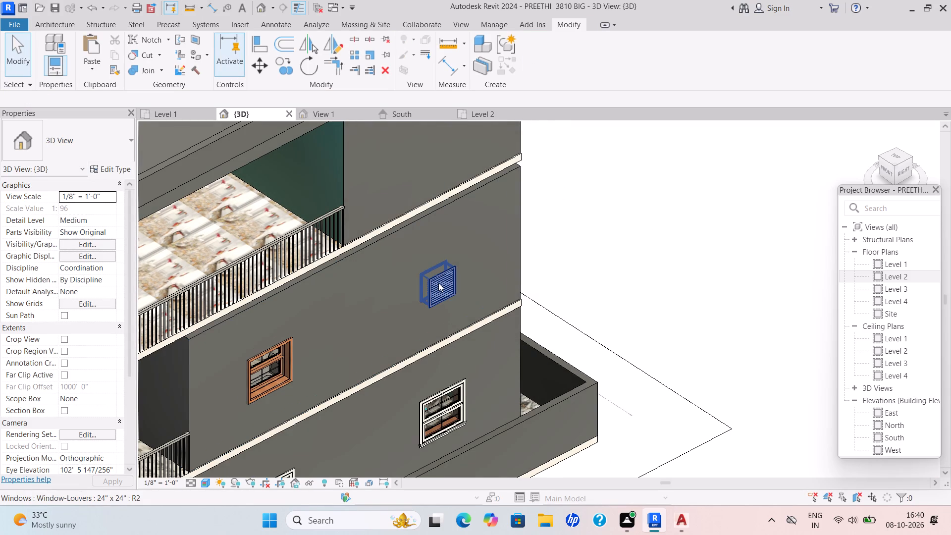
Set the sill height of the louvered window in the stacked house's Level 2 east wall to 7'.
click(438, 283)
drag(100, 205, 53, 219)
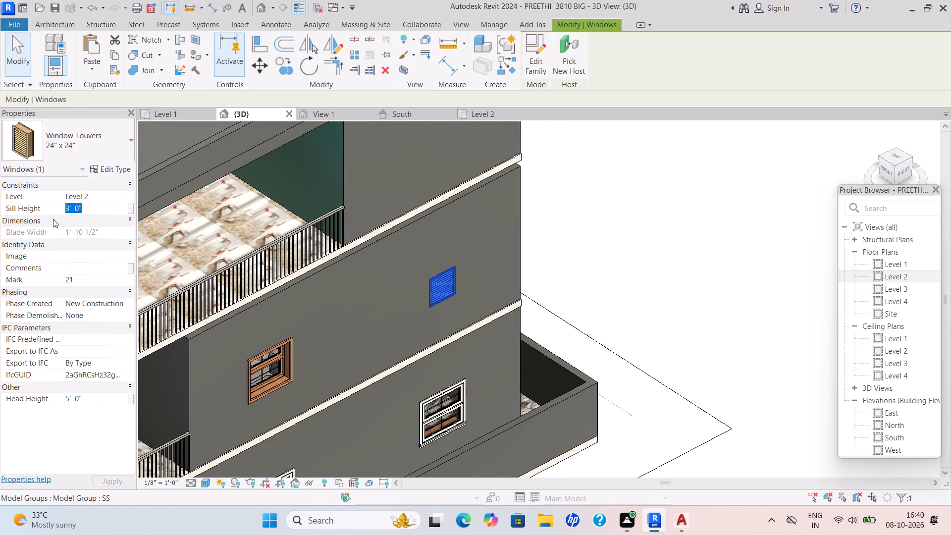
key(BackSpace)
text(7')
key(Return)
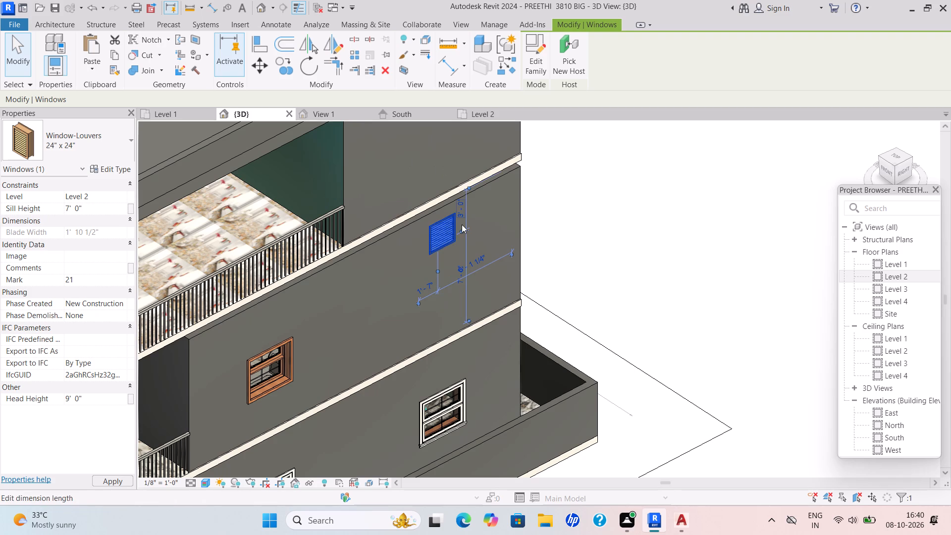
key(ctrl+alt+shift+super+space)
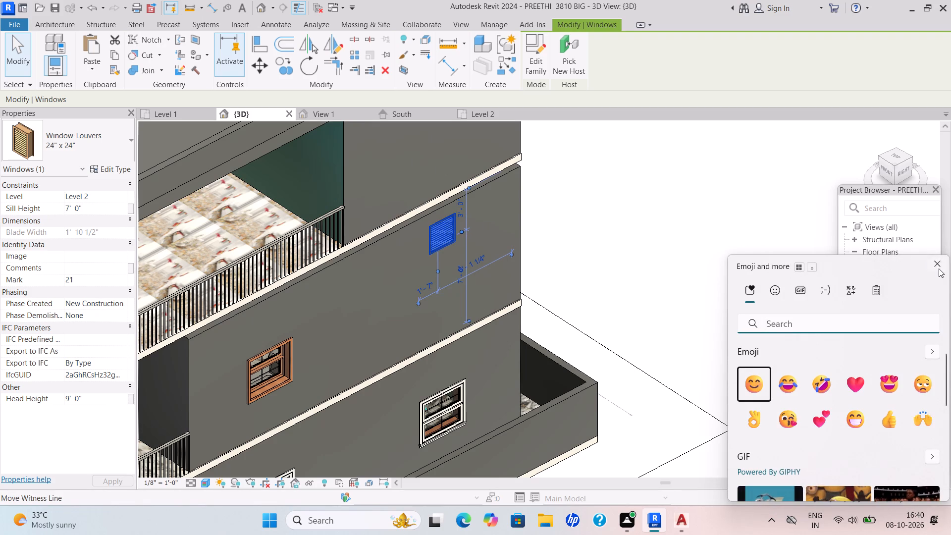
click(939, 268)
key(Escape)
Set the sill height of the louvered window in the stacked house's Level 2 west wall to 7'.
scroll(602, 227, down, 7)
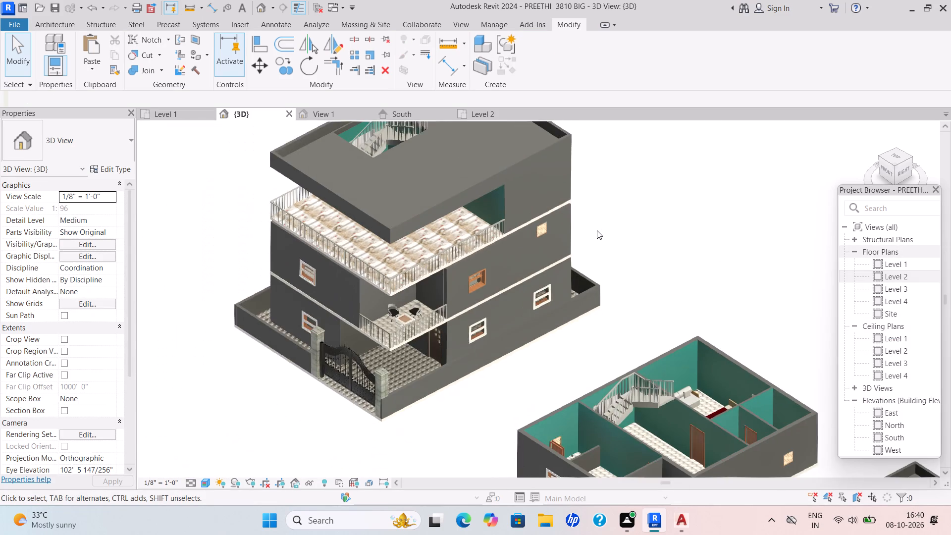
scroll(597, 230, down, 2)
shift+middle_drag(594, 231, 680, 167)
middle_drag(667, 183, 727, 42)
shift+middle_drag(391, 317, 508, 237)
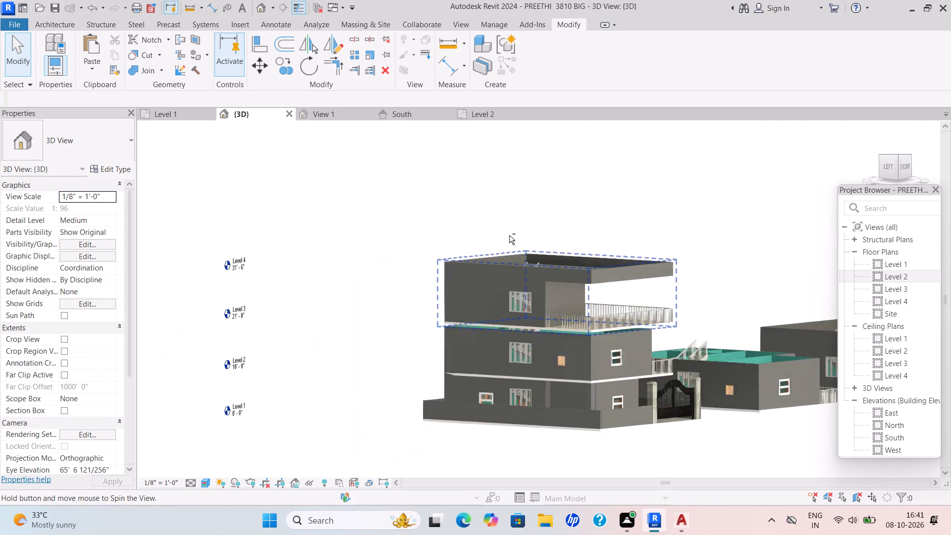
middle_drag(508, 283, 498, 207)
scroll(498, 208, up, 1)
scroll(608, 263, up, 5)
scroll(552, 311, up, 3)
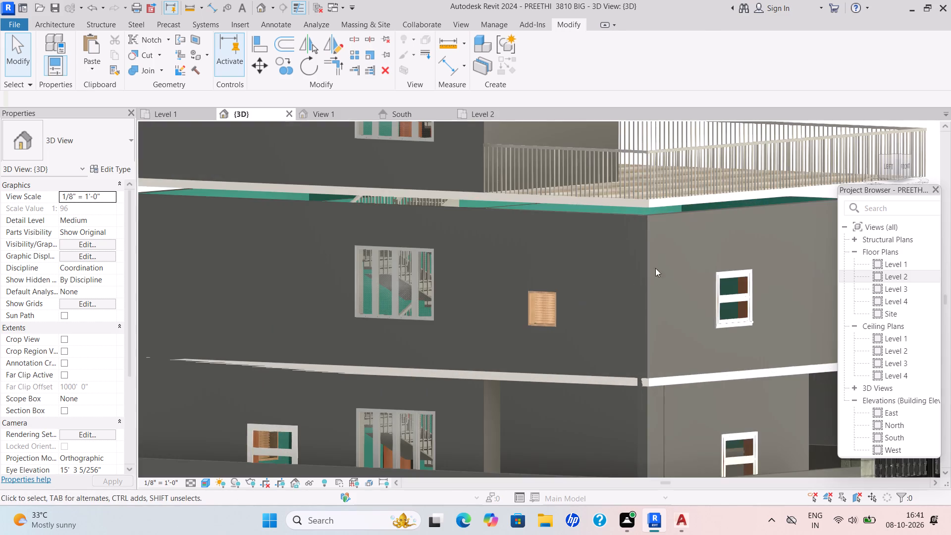
key(Escape)
click(547, 302)
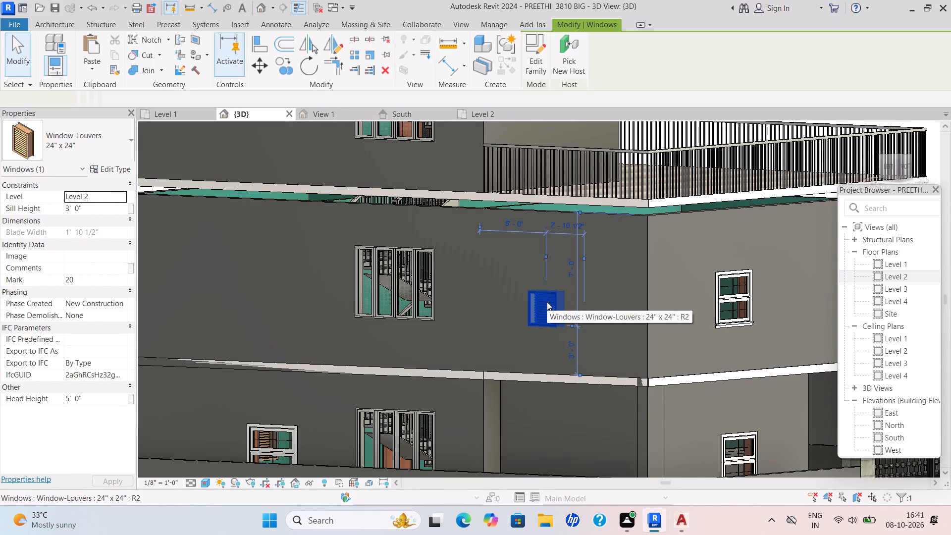
drag(88, 208, 59, 214)
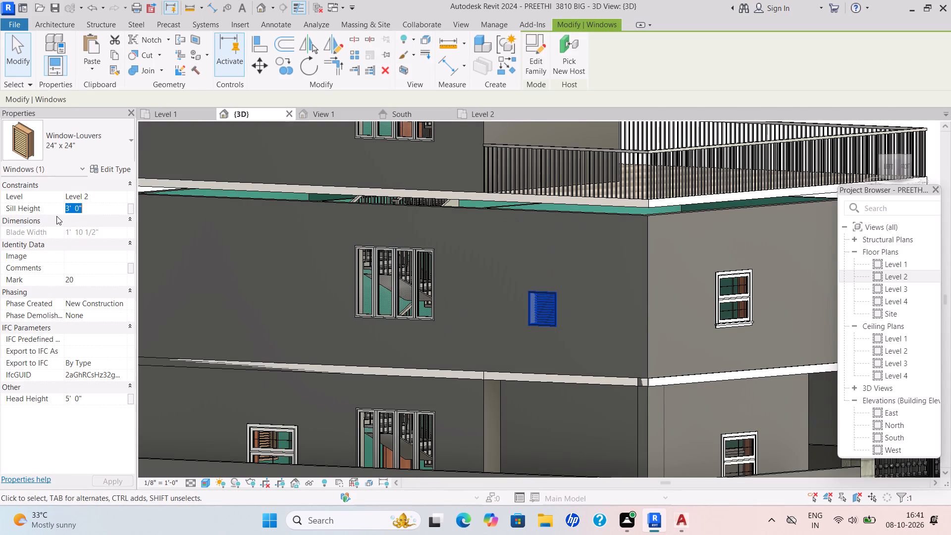
key(BackSpace)
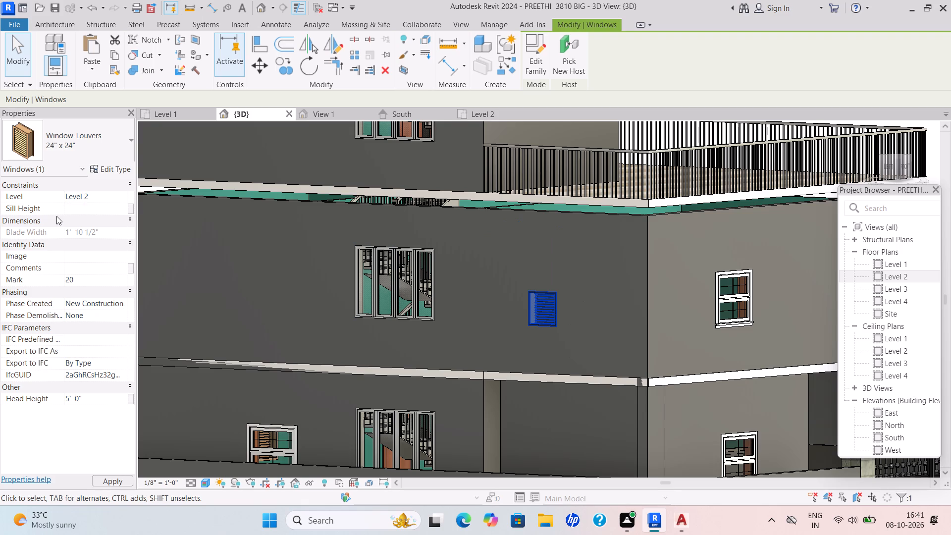
text(7')
key(Return)
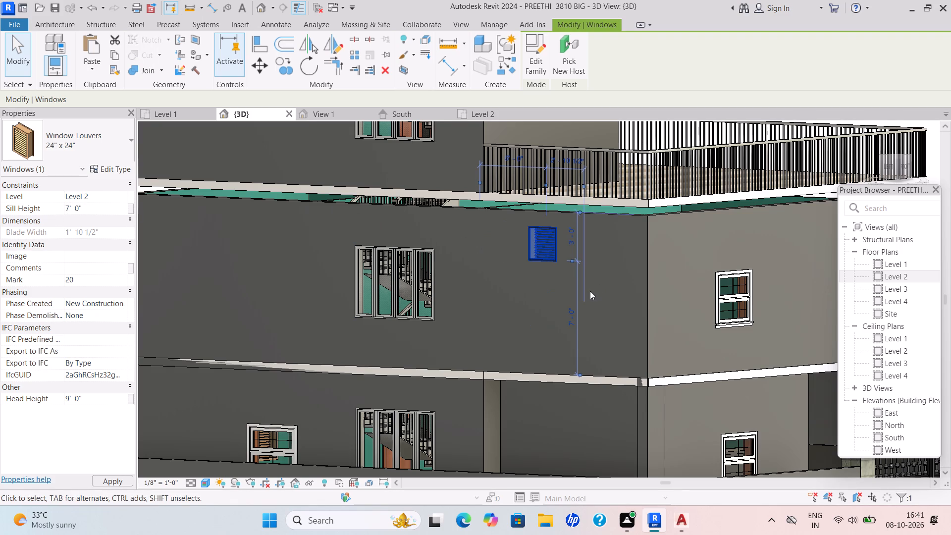
key(Escape)
Inspect the stacked house in 3D from the west, front and east, checking its windows and the junction between Levels 2 and 3.
scroll(574, 271, down, 7)
scroll(574, 271, up, 1)
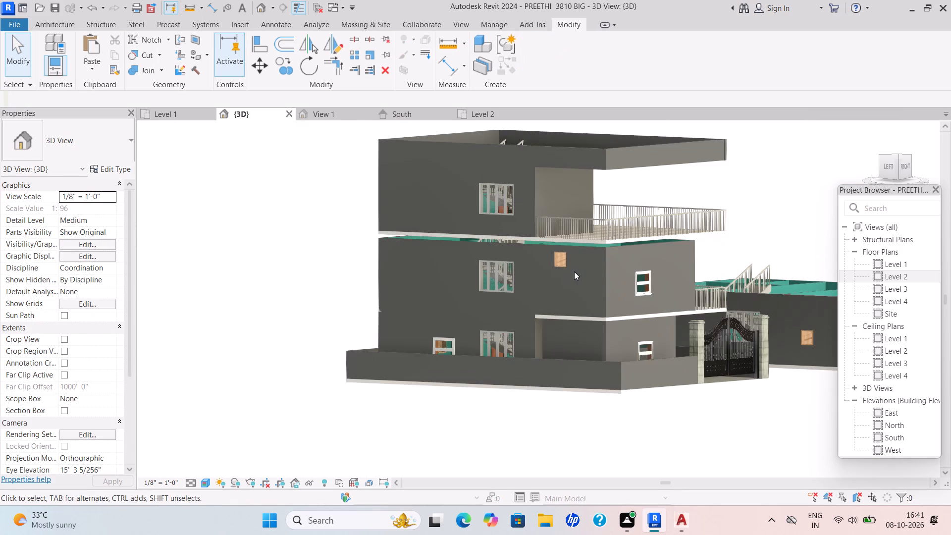
middle_drag(665, 304, 612, 305)
scroll(665, 304, down, 1)
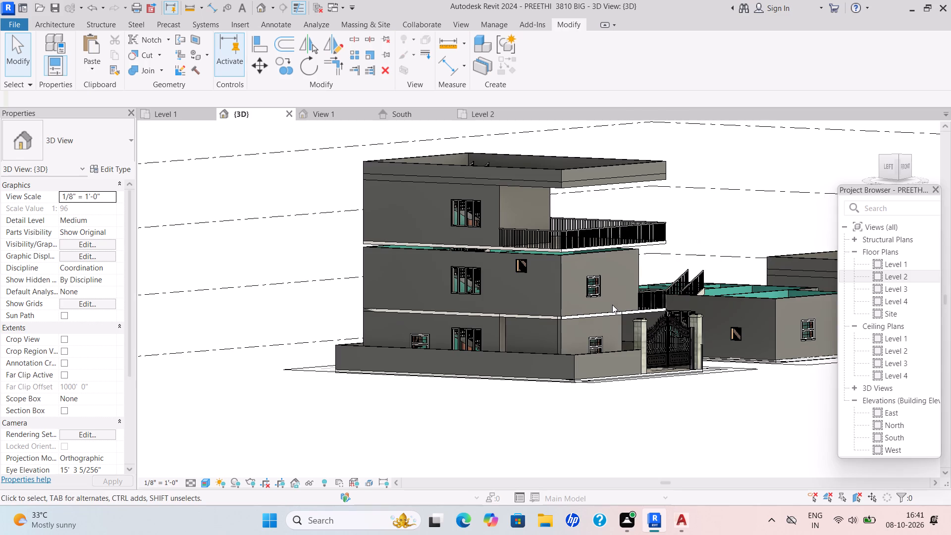
shift+middle_drag(612, 312, 523, 337)
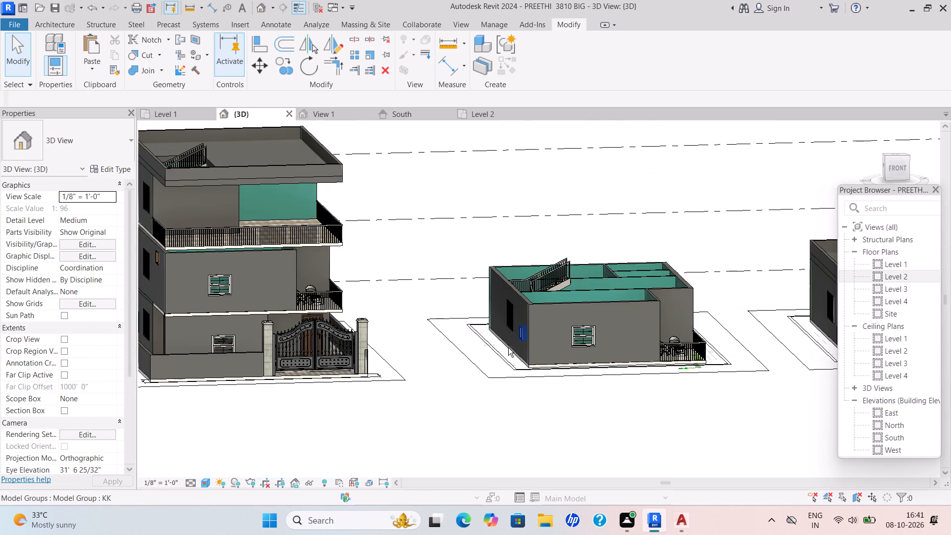
shift+middle_drag(486, 361, 394, 363)
scroll(507, 318, down, 1)
shift+middle_drag(507, 318, 458, 292)
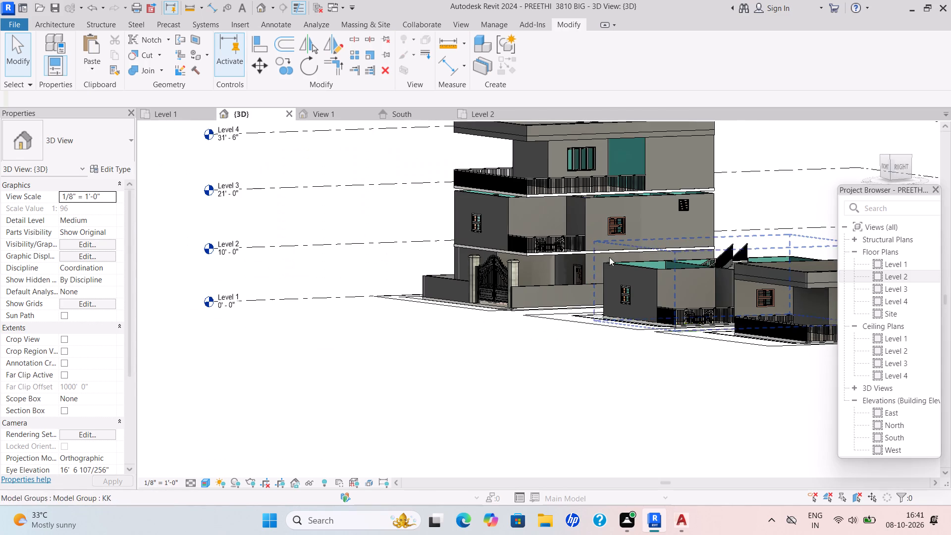
shift+middle_drag(550, 236, 535, 259)
shift+middle_drag(640, 177, 672, 117)
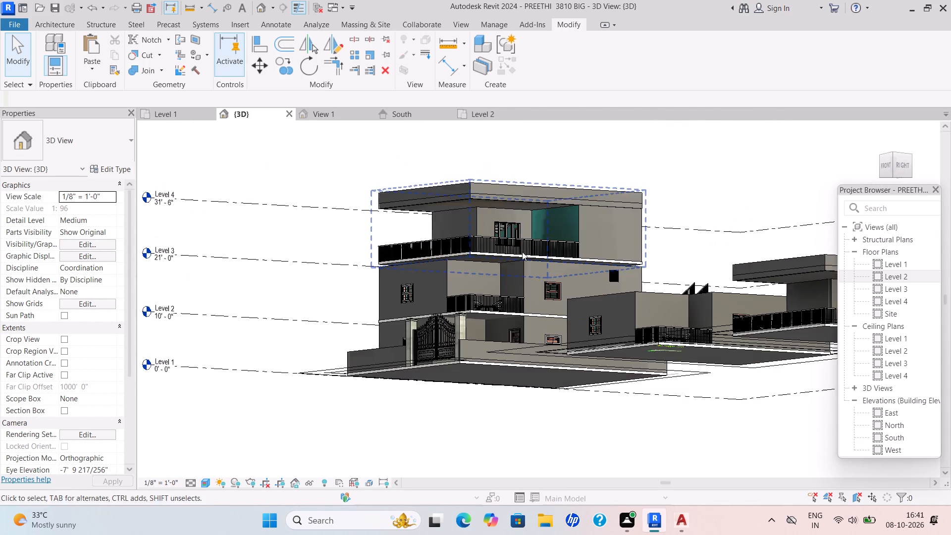
scroll(508, 263, up, 5)
middle_drag(439, 277, 464, 289)
scroll(462, 289, up, 1)
middle_drag(448, 286, 472, 298)
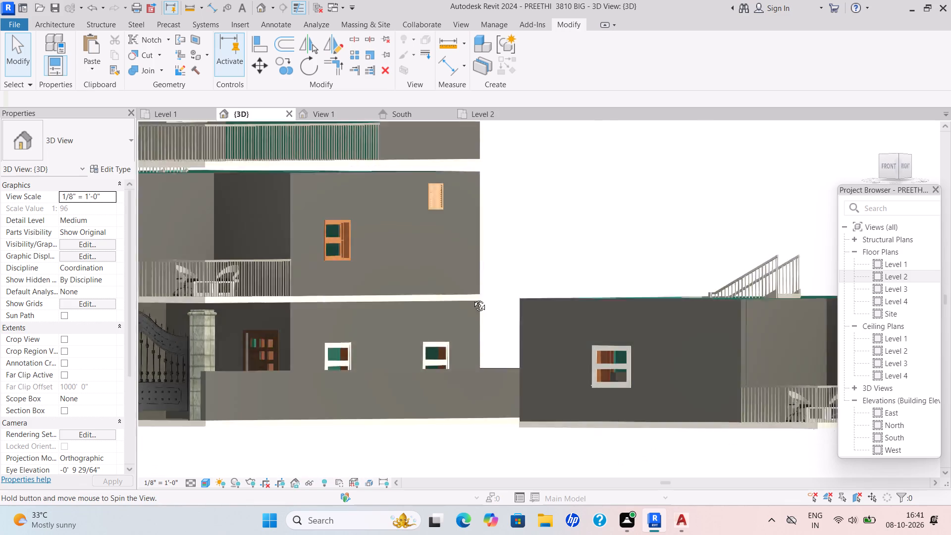
middle_drag(472, 298, 488, 292)
scroll(495, 288, down, 4)
middle_drag(496, 290, 527, 290)
scroll(534, 285, up, 1)
scroll(537, 284, down, 2)
middle_drag(544, 287, 623, 295)
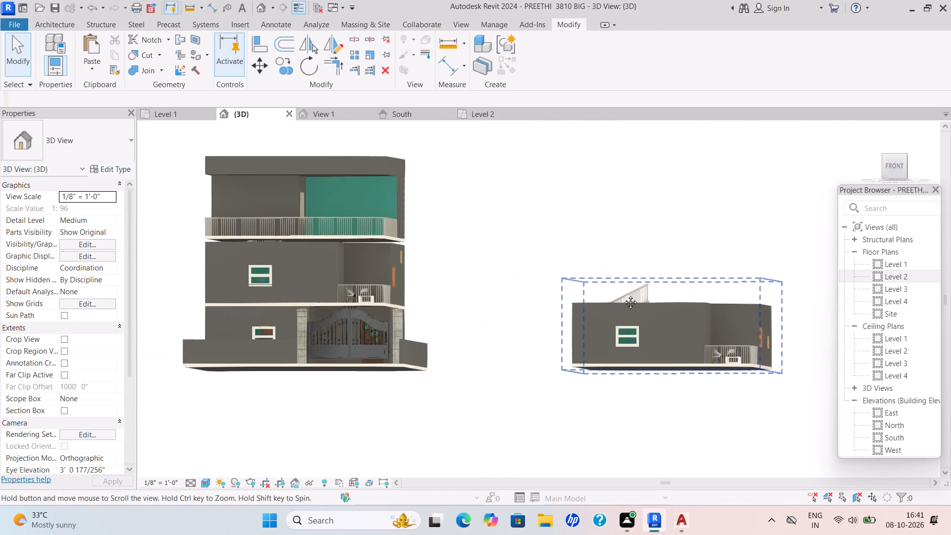
middle_drag(623, 295, 624, 293)
scroll(634, 286, up, 1)
scroll(256, 210, up, 6)
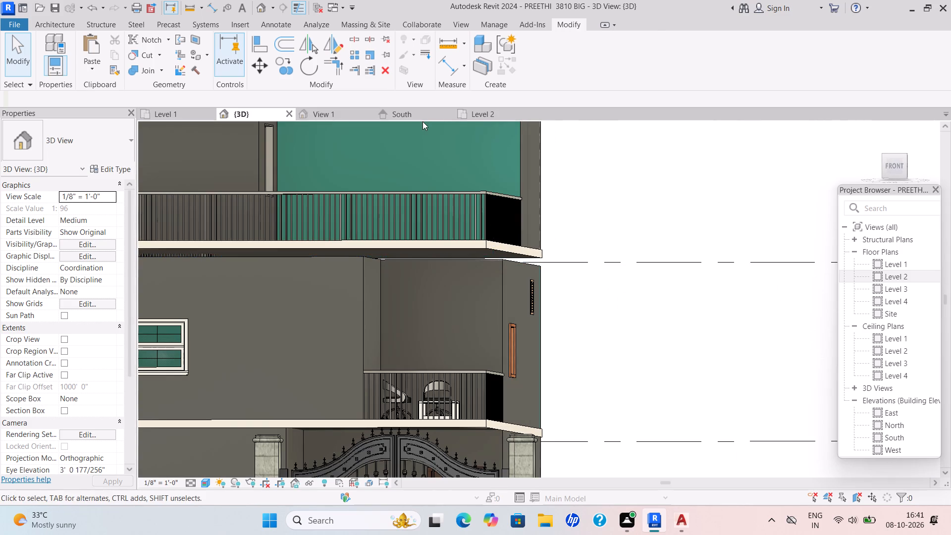
Open the South elevation at the stacked house's Level 3 floor edge.
click(411, 113)
scroll(369, 218, up, 8)
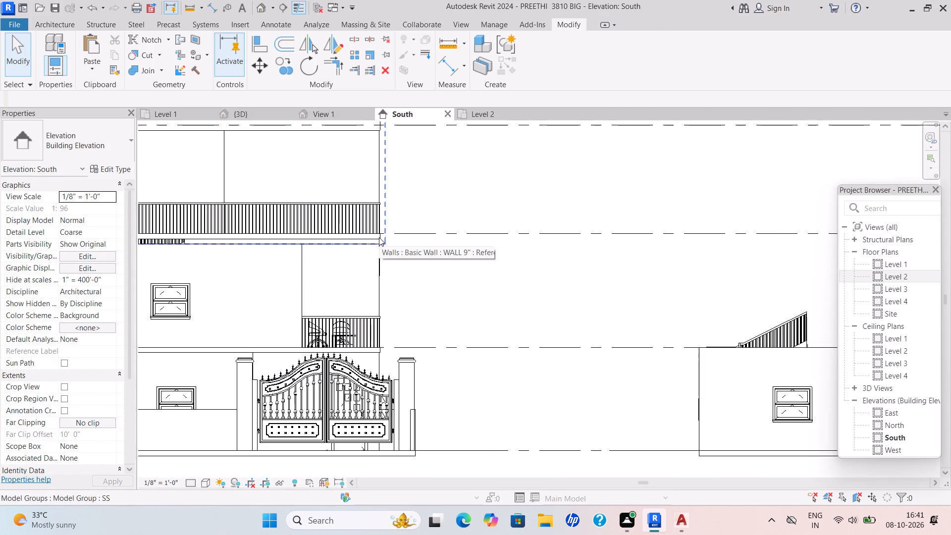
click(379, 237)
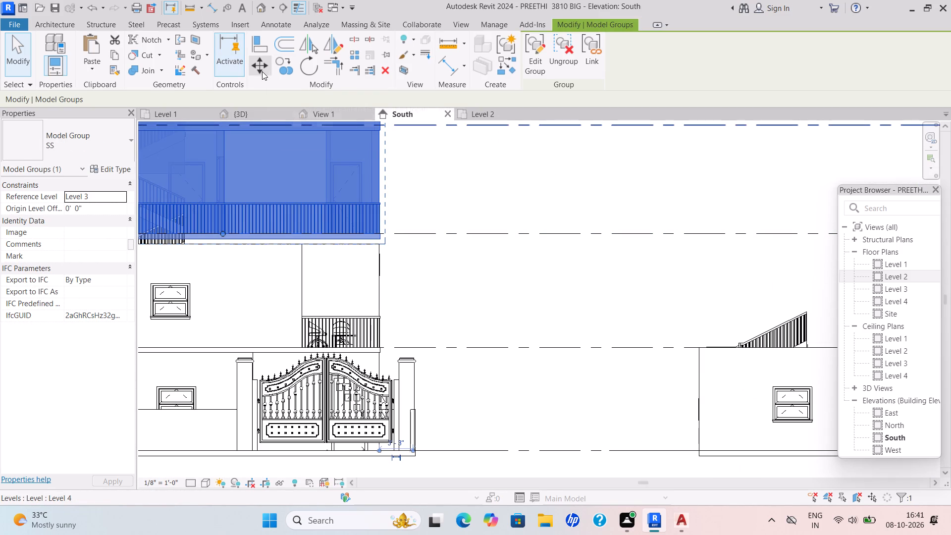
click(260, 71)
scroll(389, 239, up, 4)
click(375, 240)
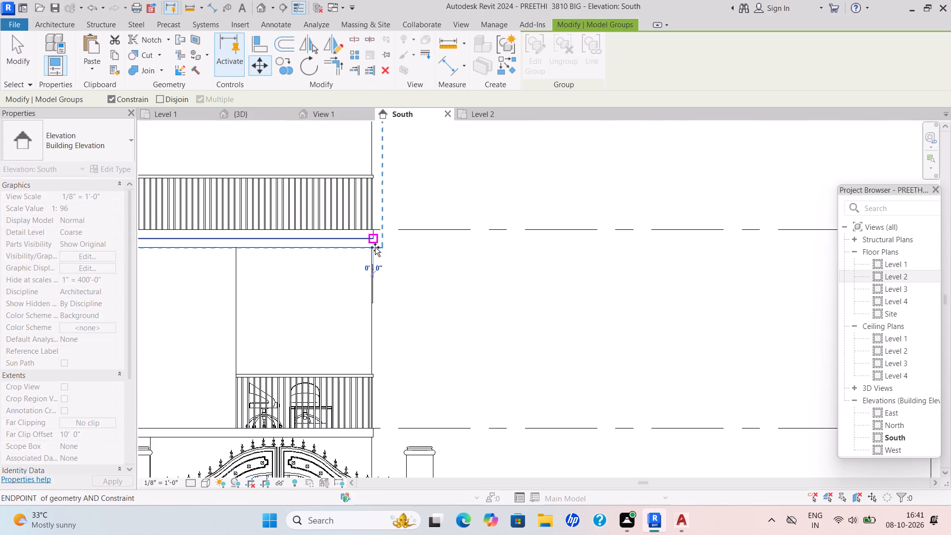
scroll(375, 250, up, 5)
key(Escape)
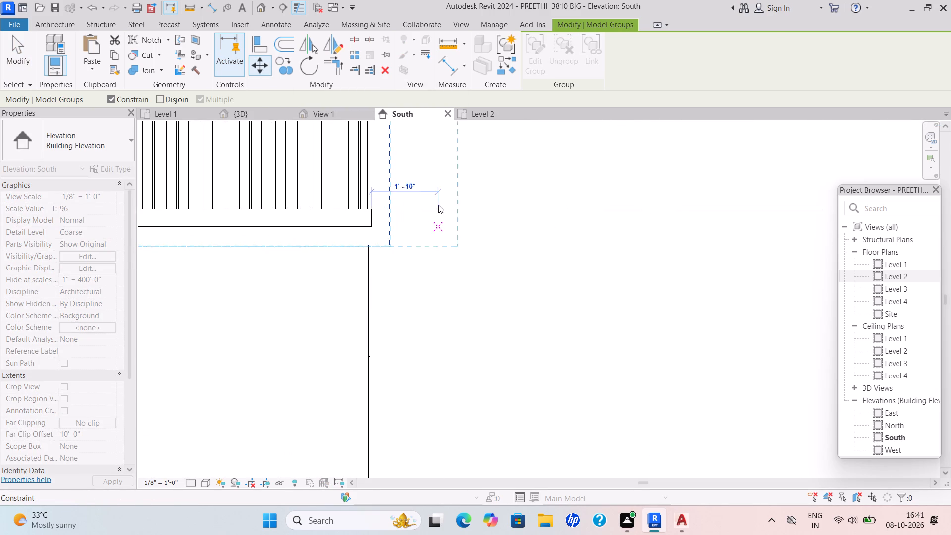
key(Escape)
Ungroup the Level 3 SS model group of the stacked house in the South elevation.
click(370, 228)
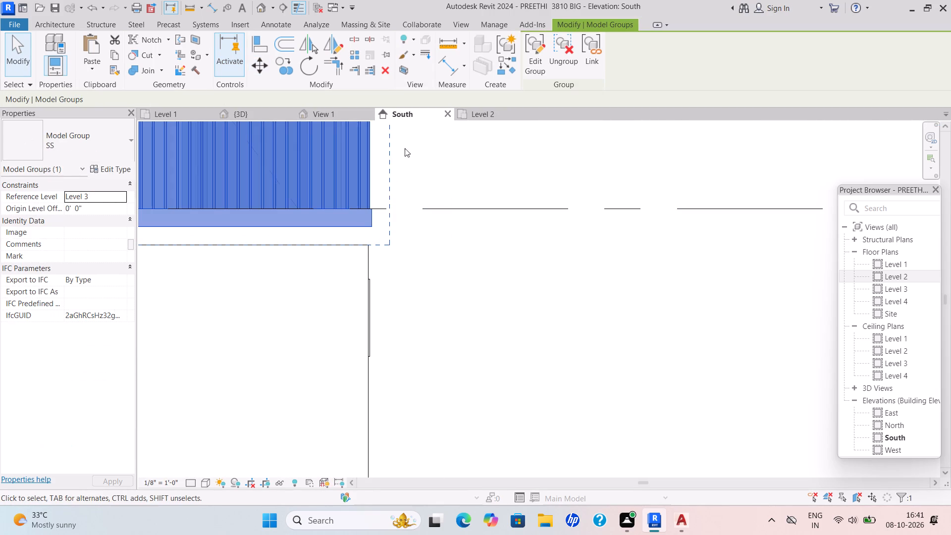
click(561, 52)
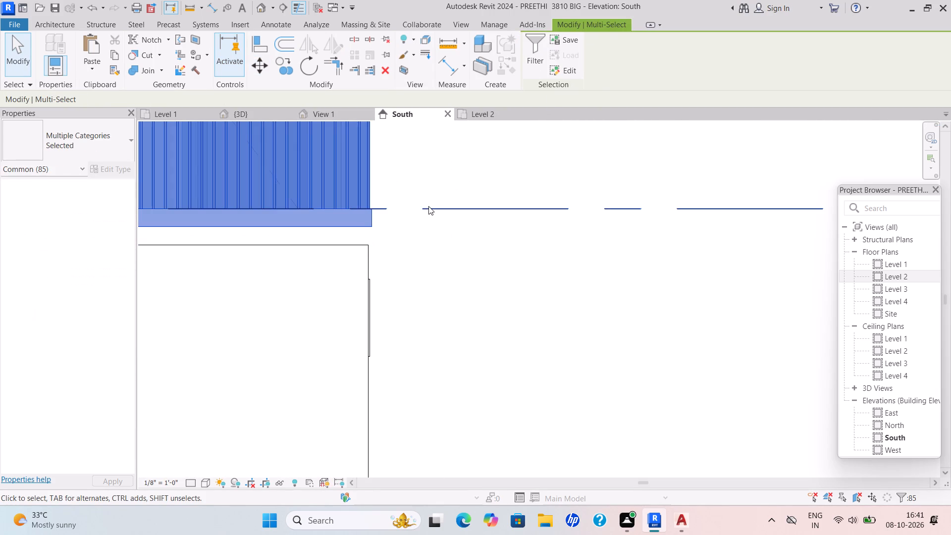
middle_drag(429, 209, 460, 243)
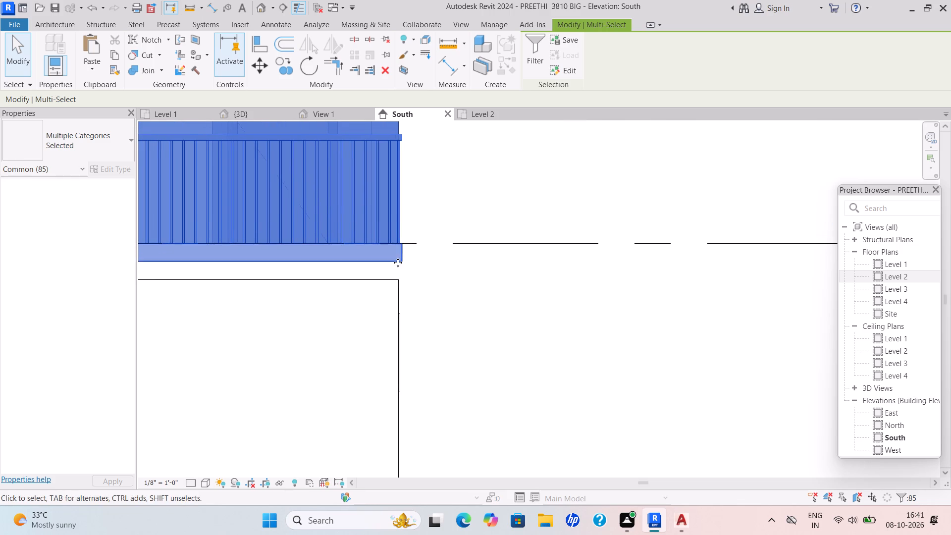
key(Escape)
scroll(402, 251, down, 11)
middle_drag(402, 251, 419, 262)
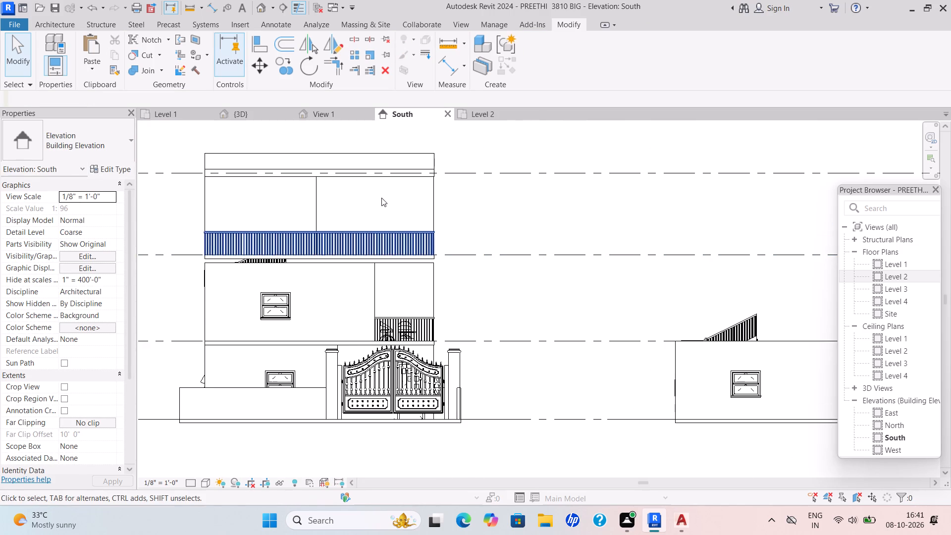
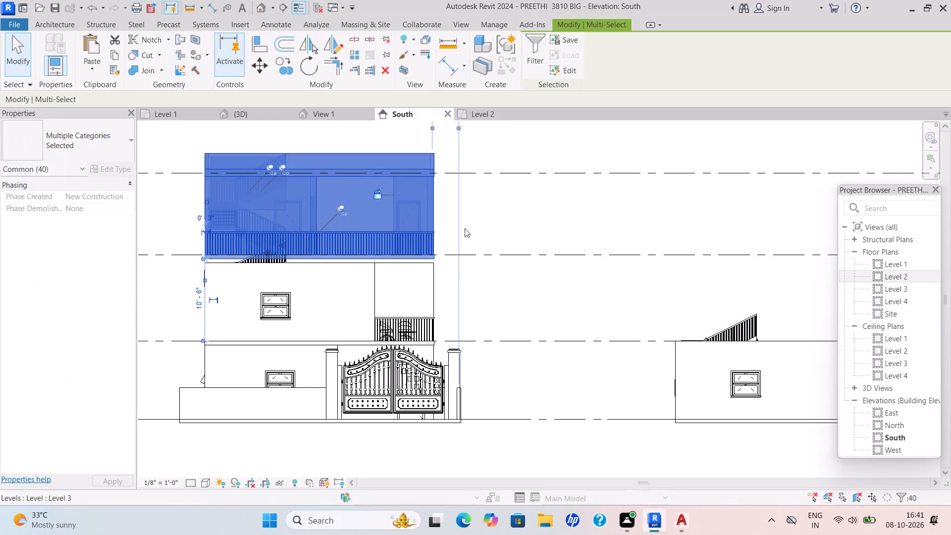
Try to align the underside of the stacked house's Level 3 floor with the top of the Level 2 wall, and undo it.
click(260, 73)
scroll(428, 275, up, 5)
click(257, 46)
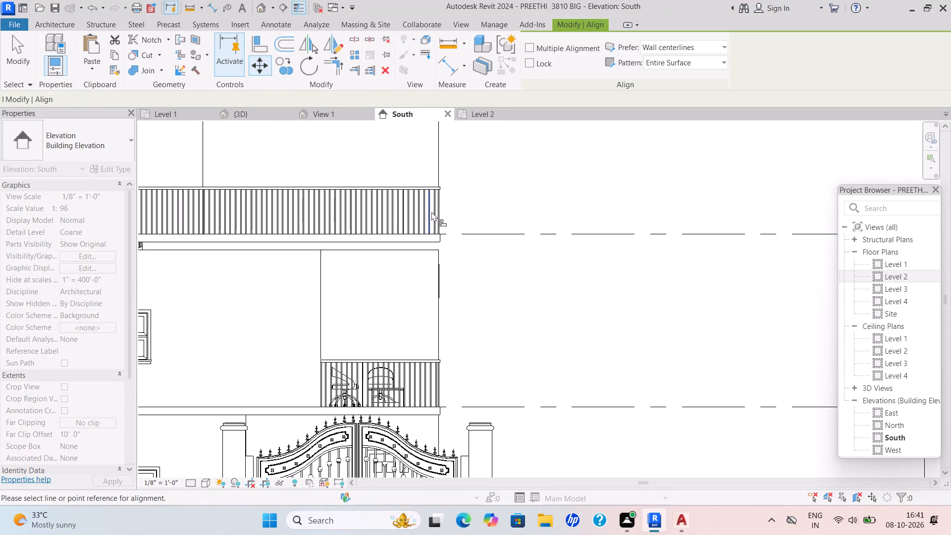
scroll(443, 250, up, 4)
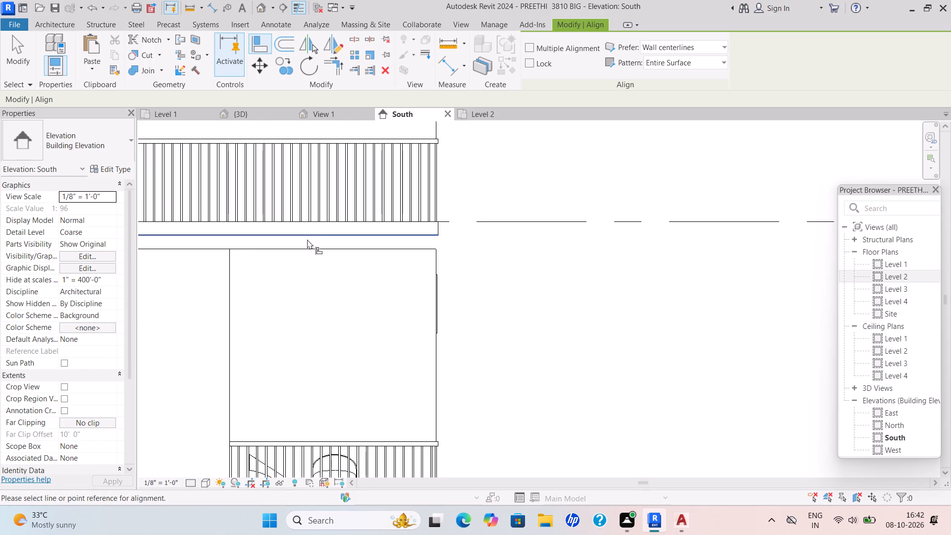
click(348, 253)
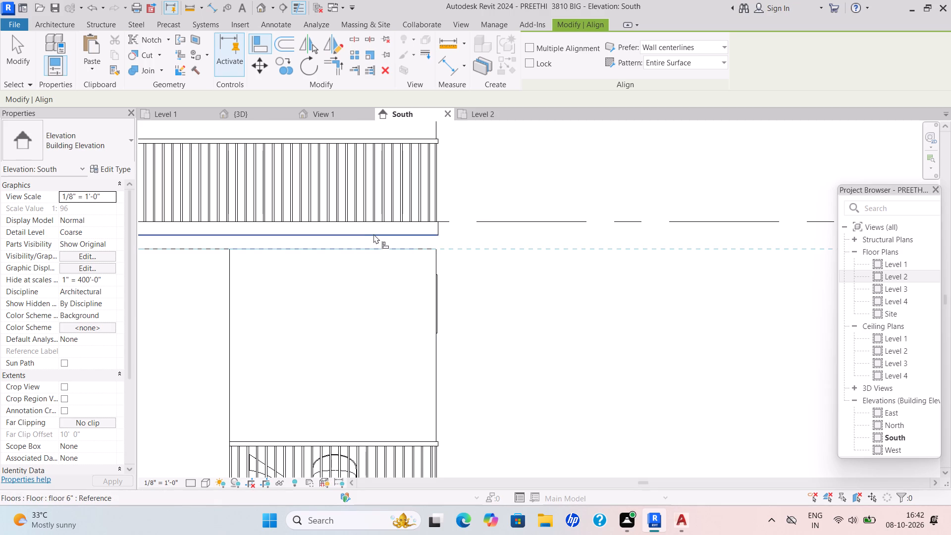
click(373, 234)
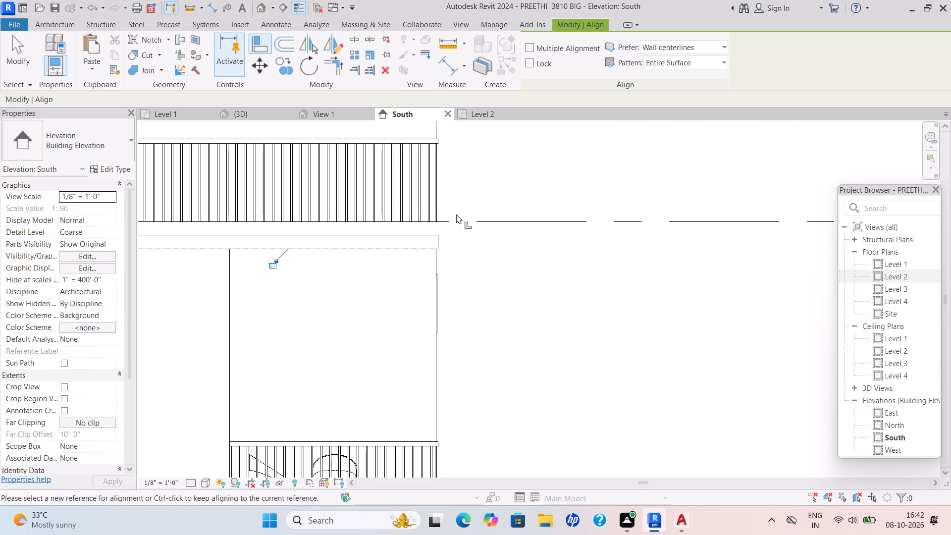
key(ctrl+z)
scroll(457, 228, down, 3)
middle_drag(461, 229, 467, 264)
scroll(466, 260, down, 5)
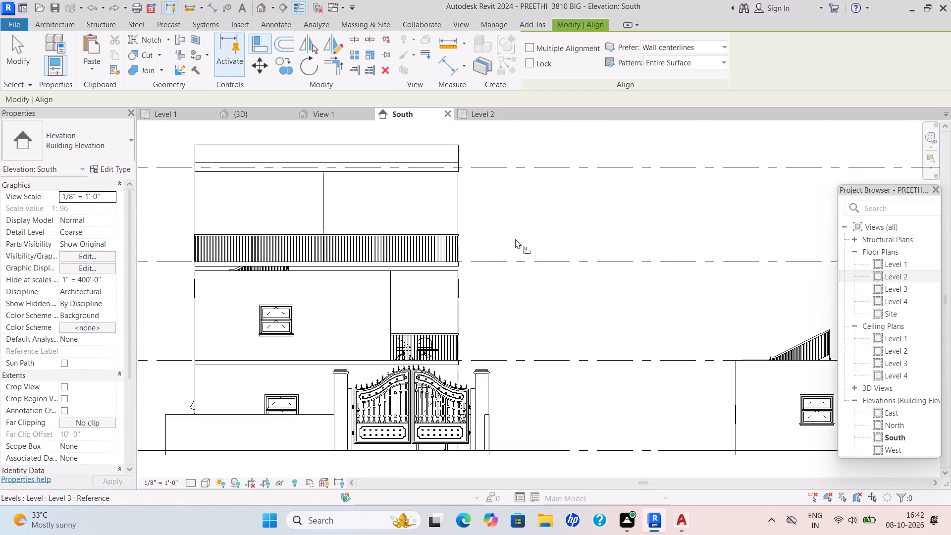
Move the stacked house's ungrouped Level 3 elements from the floor slab's lower corner to the Level 2 wall's top corner.
key(Escape)
scroll(559, 225, down, 1)
middle_drag(560, 225, 573, 239)
drag(239, 152, 346, 202)
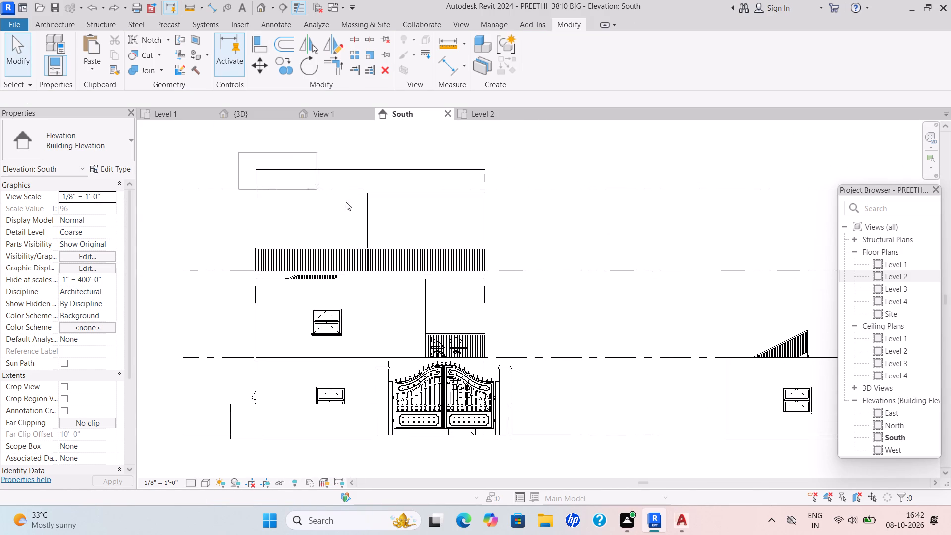
drag(346, 202, 529, 277)
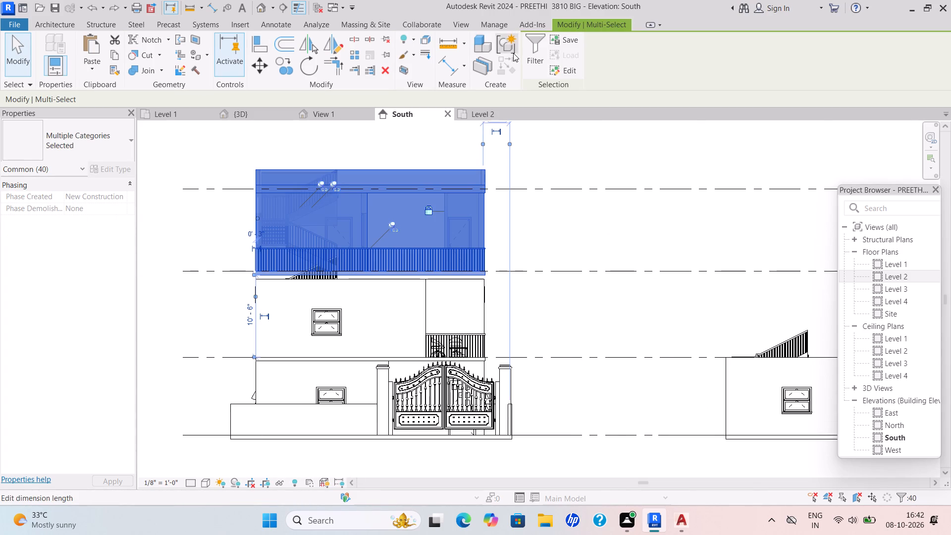
click(264, 69)
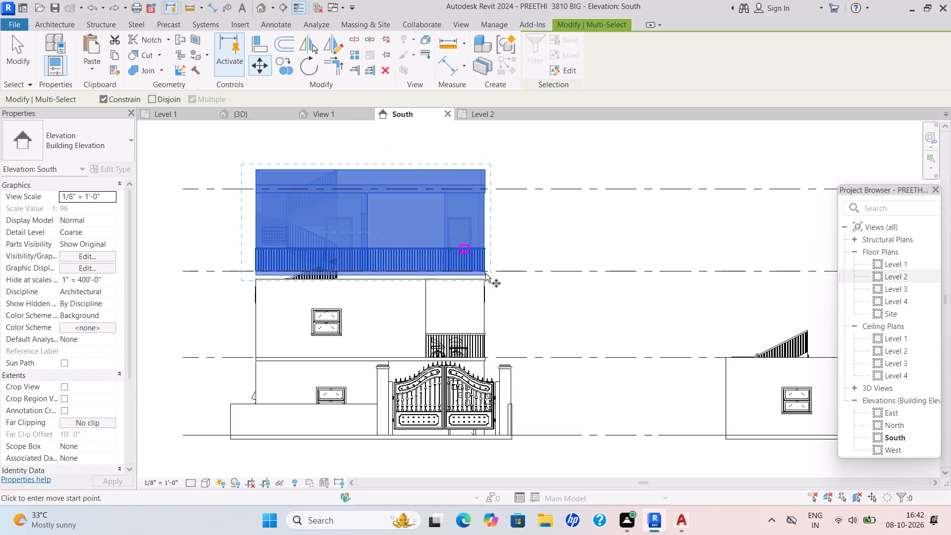
scroll(491, 282, up, 10)
click(470, 254)
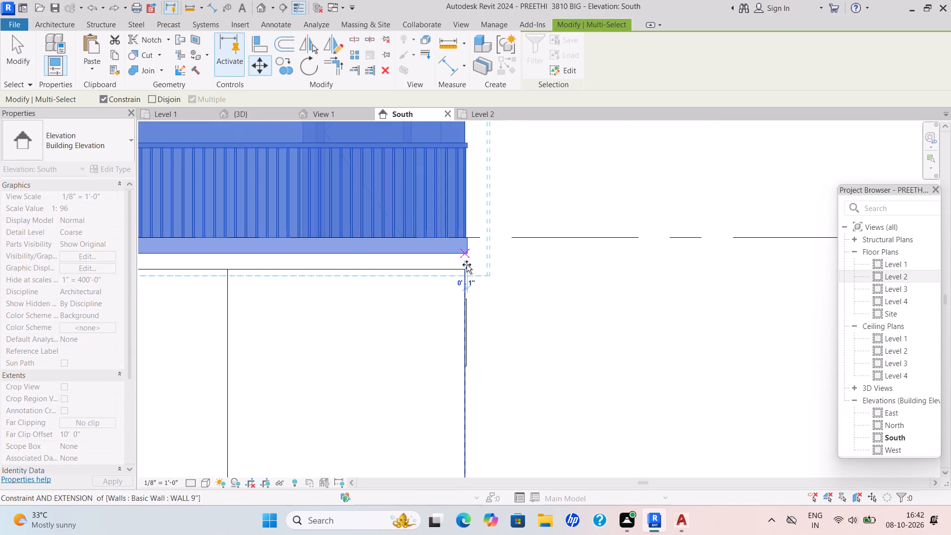
click(467, 268)
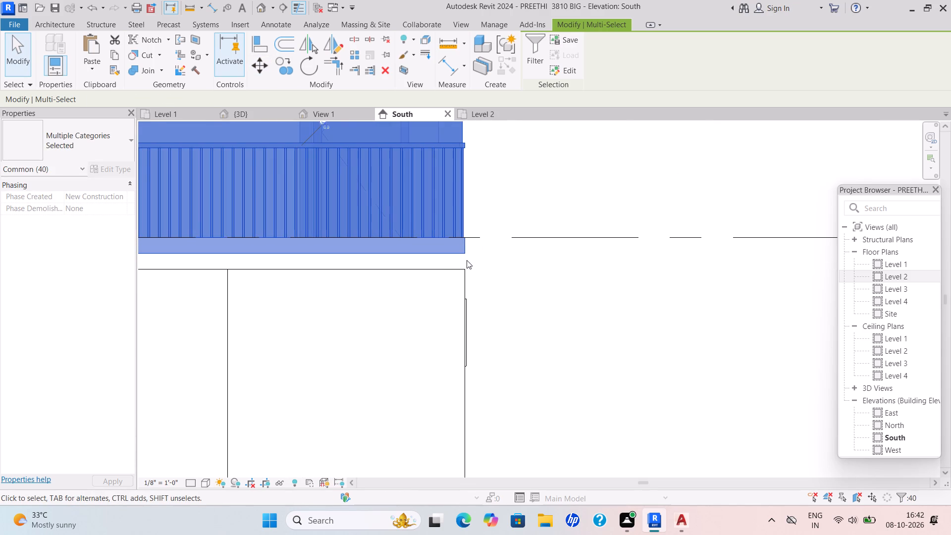
scroll(467, 260, down, 11)
key(Escape)
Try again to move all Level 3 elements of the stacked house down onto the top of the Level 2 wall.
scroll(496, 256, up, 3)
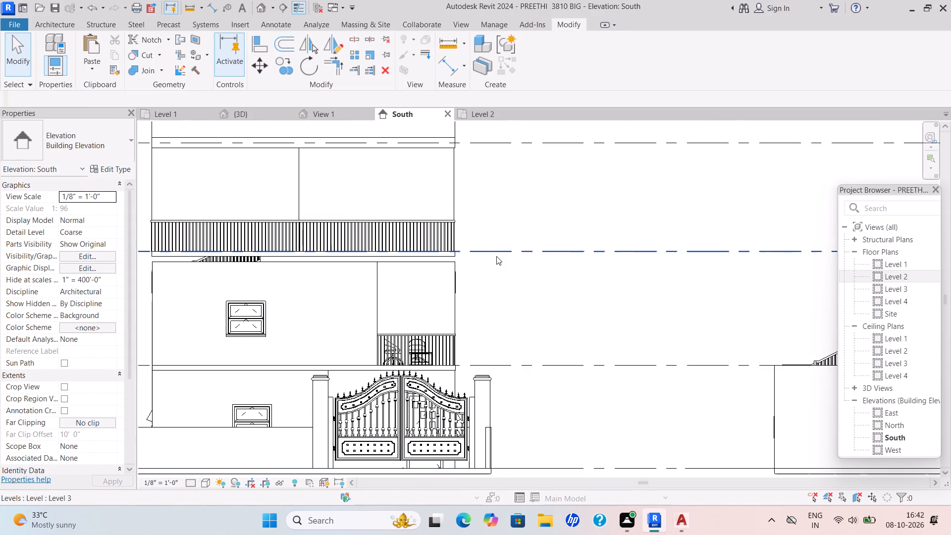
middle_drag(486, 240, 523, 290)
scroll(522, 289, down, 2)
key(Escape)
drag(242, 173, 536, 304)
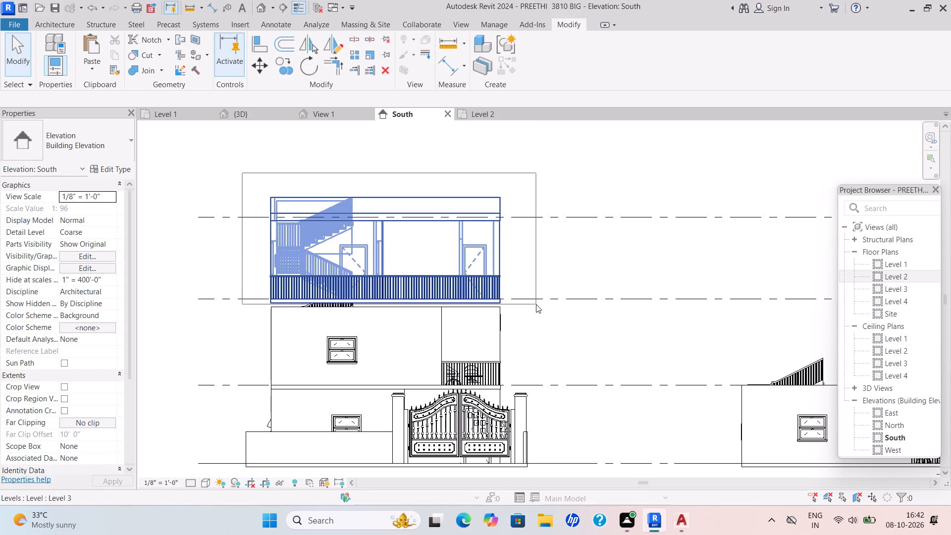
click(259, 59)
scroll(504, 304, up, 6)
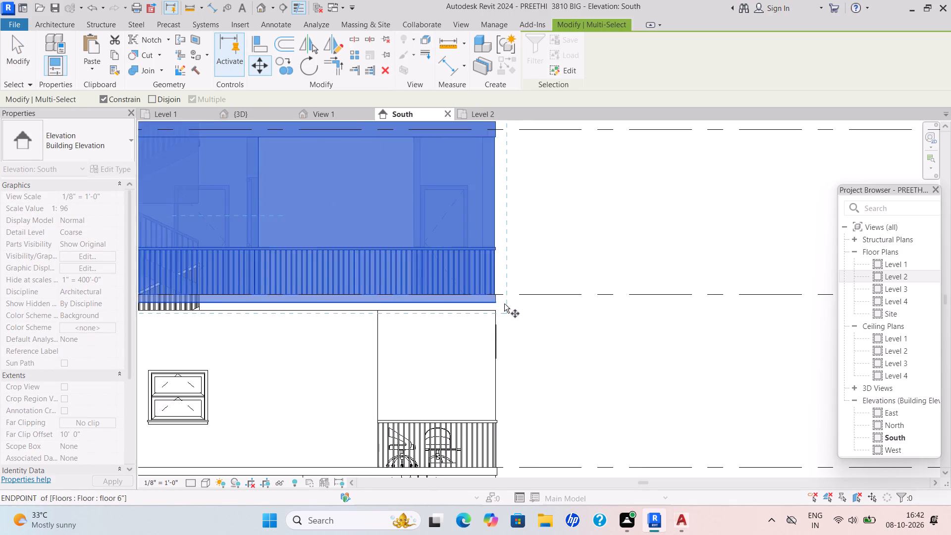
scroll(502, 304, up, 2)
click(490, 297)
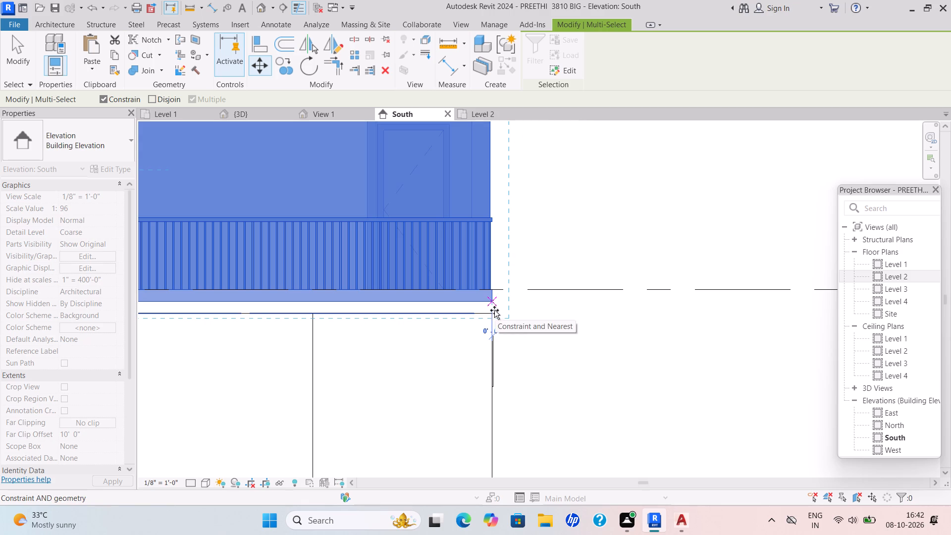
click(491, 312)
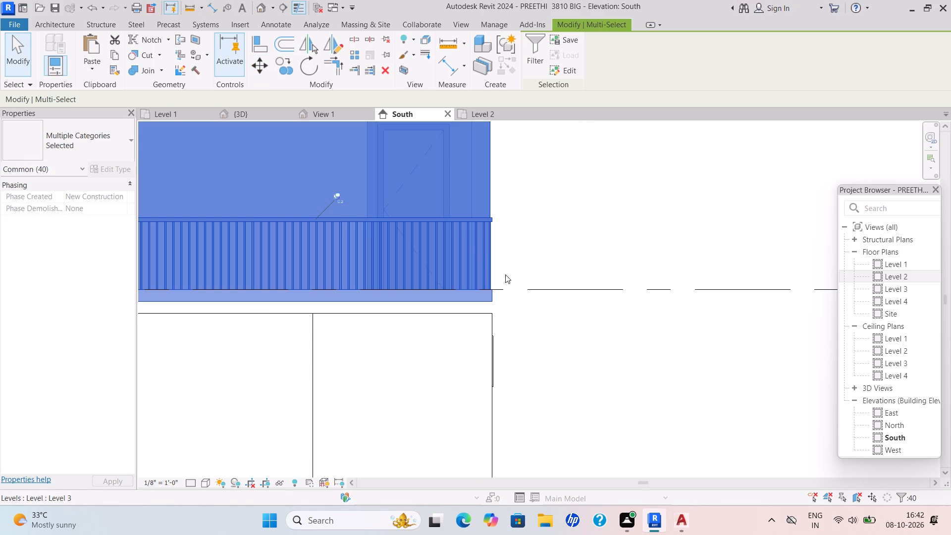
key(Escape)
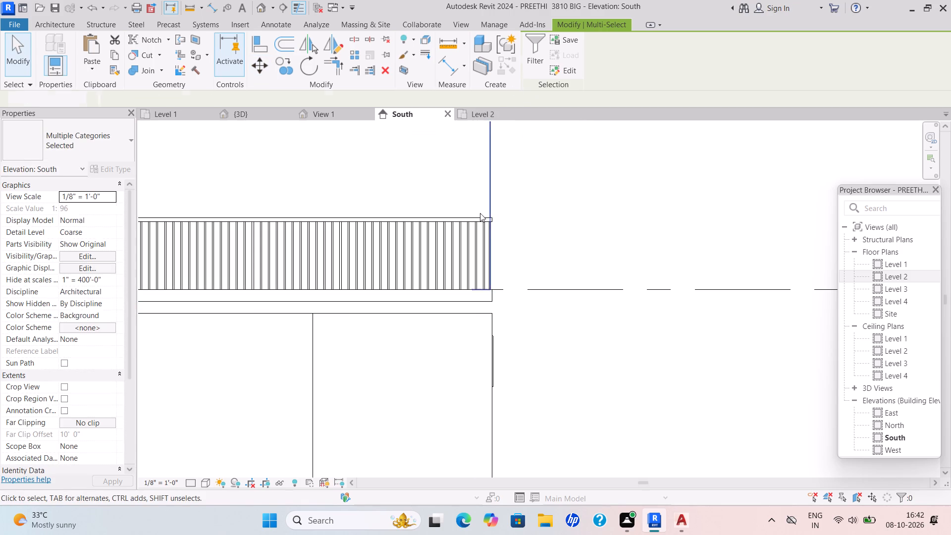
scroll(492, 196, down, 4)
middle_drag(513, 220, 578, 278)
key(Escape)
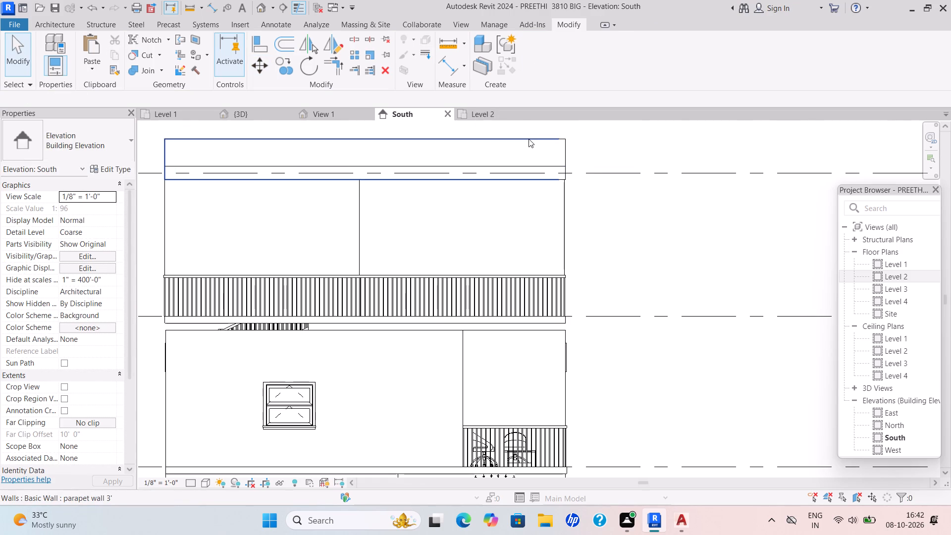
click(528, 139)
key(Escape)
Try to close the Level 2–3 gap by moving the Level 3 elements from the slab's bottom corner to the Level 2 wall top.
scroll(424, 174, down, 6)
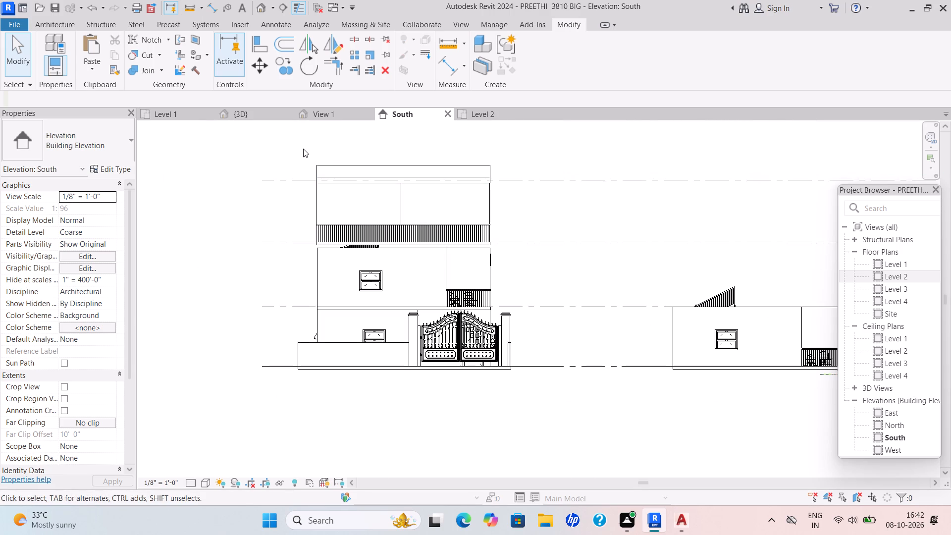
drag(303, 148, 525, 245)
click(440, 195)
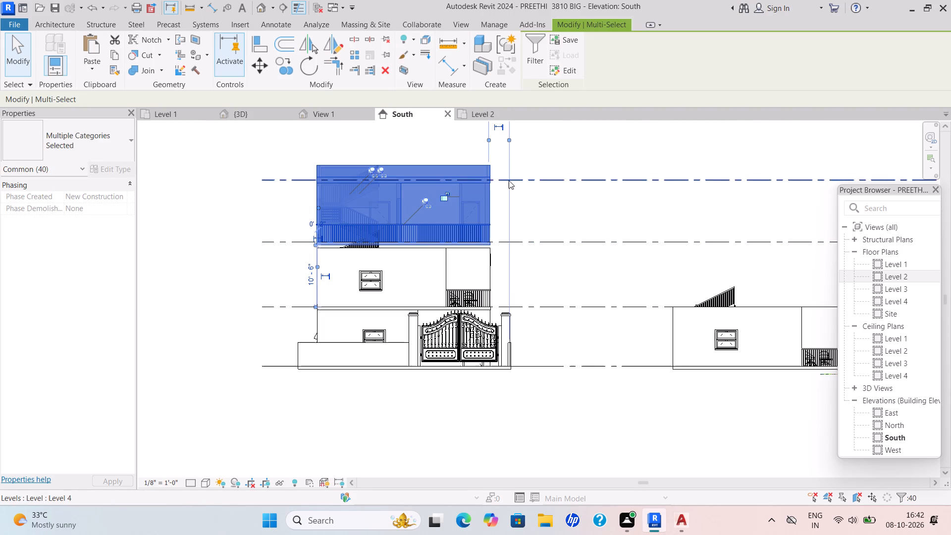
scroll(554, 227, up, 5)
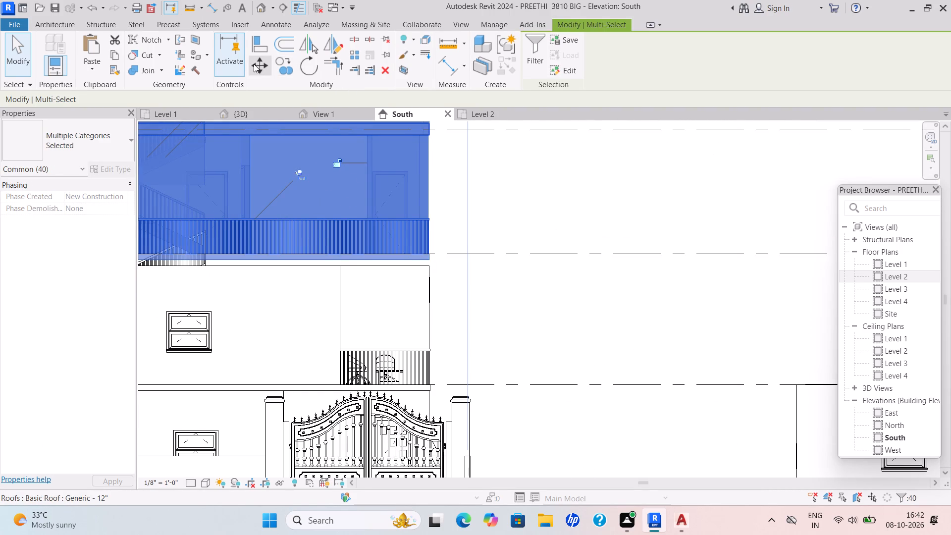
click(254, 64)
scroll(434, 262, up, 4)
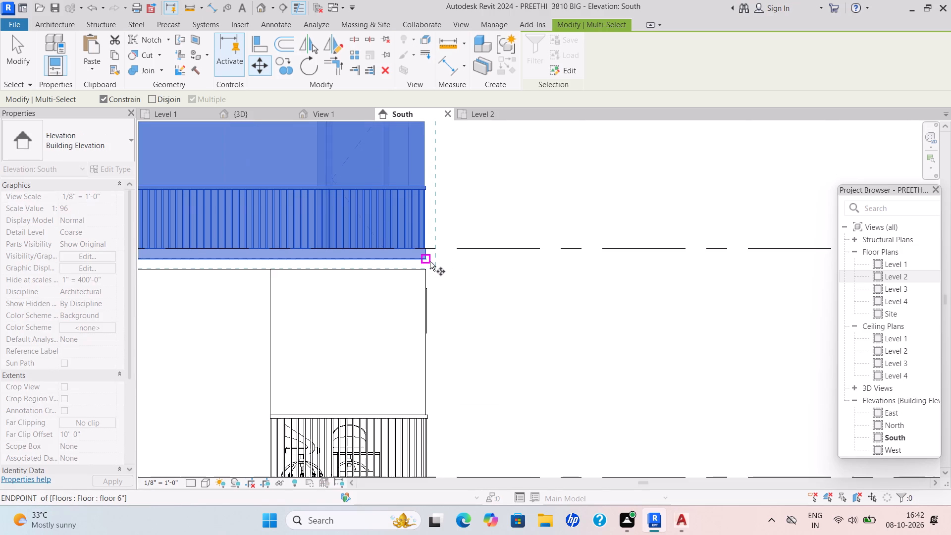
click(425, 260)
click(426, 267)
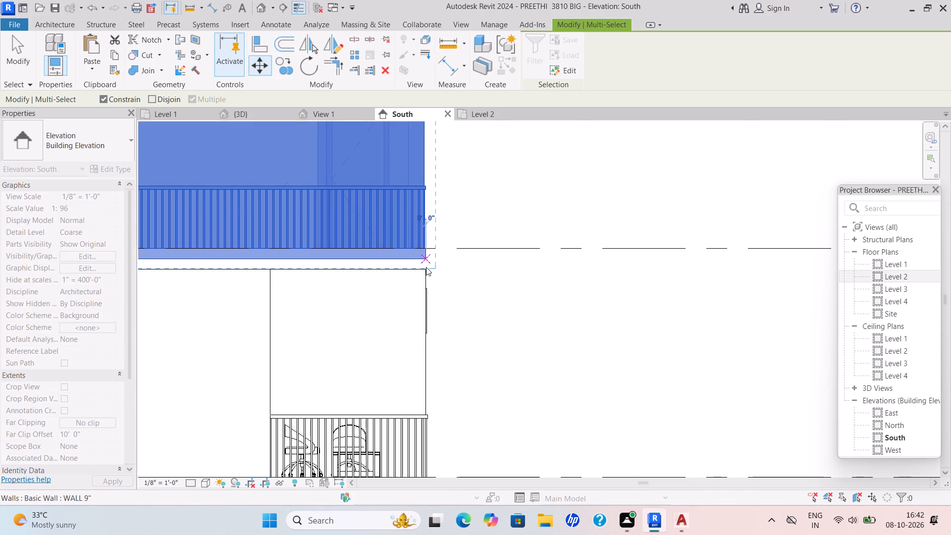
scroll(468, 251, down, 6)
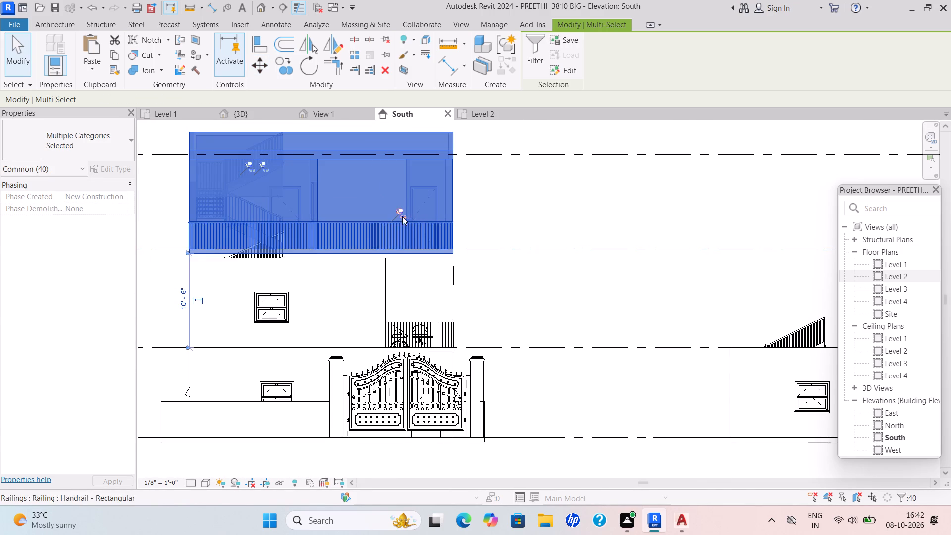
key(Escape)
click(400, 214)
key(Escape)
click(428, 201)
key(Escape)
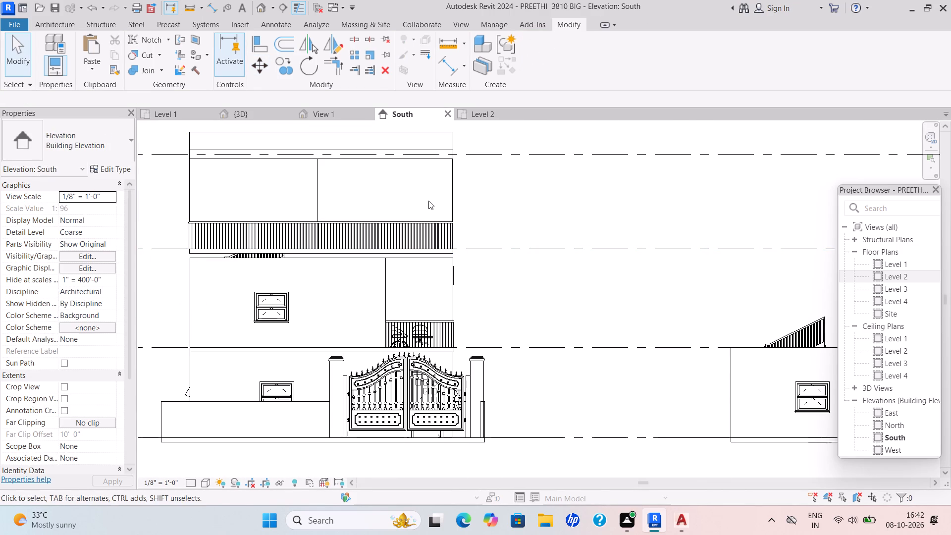
Select the stacked house's Level 3 elements and unpin the three pinned elements among them.
scroll(465, 194, down, 3)
drag(284, 140, 340, 167)
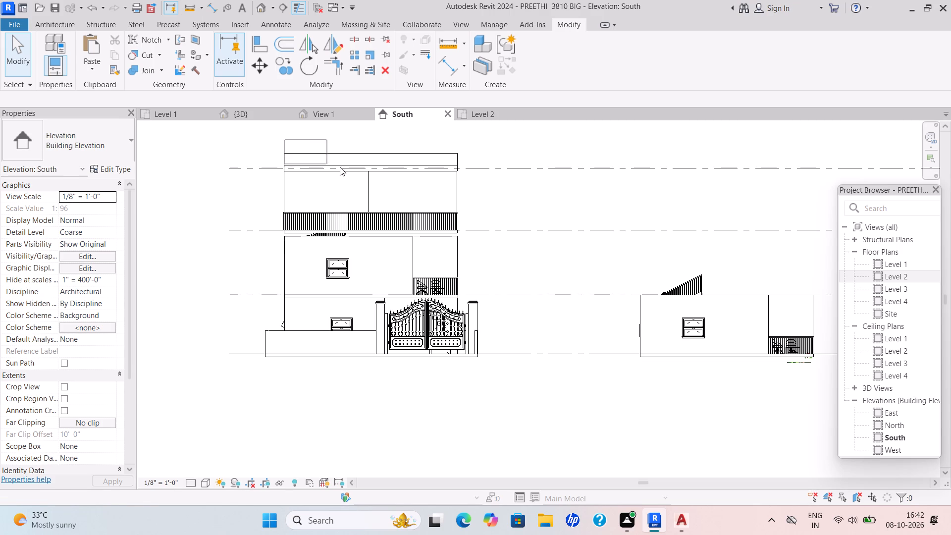
drag(340, 167, 402, 187)
key(Escape)
drag(268, 136, 483, 232)
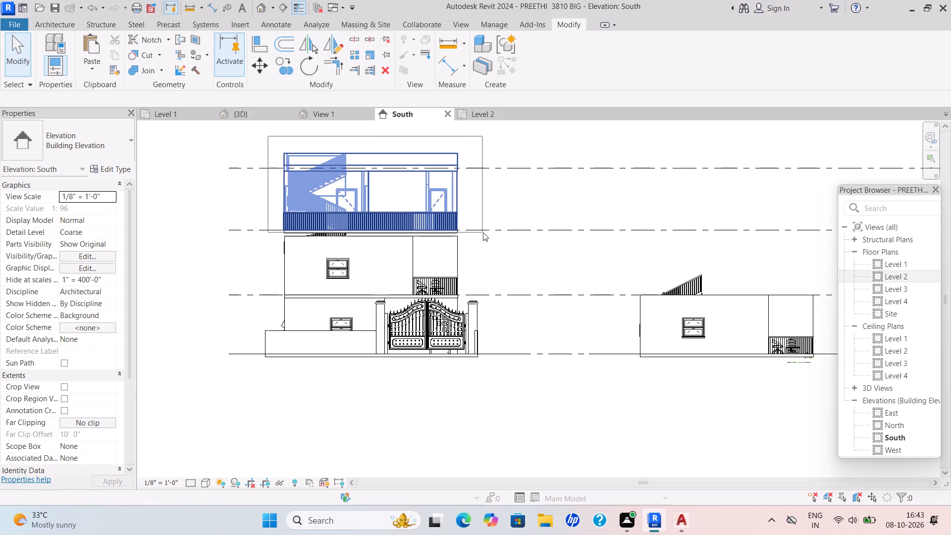
drag(483, 232, 484, 234)
scroll(484, 234, up, 3)
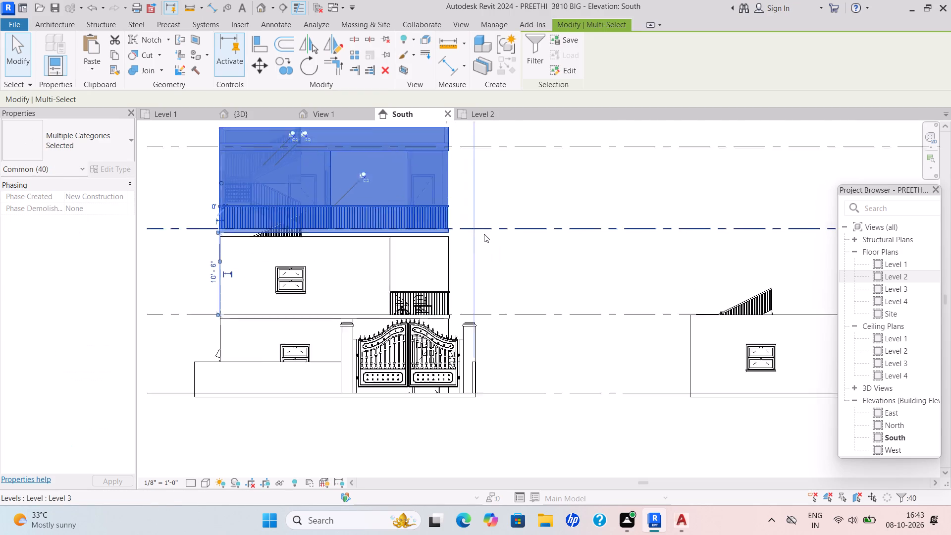
scroll(484, 234, up, 1)
middle_drag(483, 242, 485, 324)
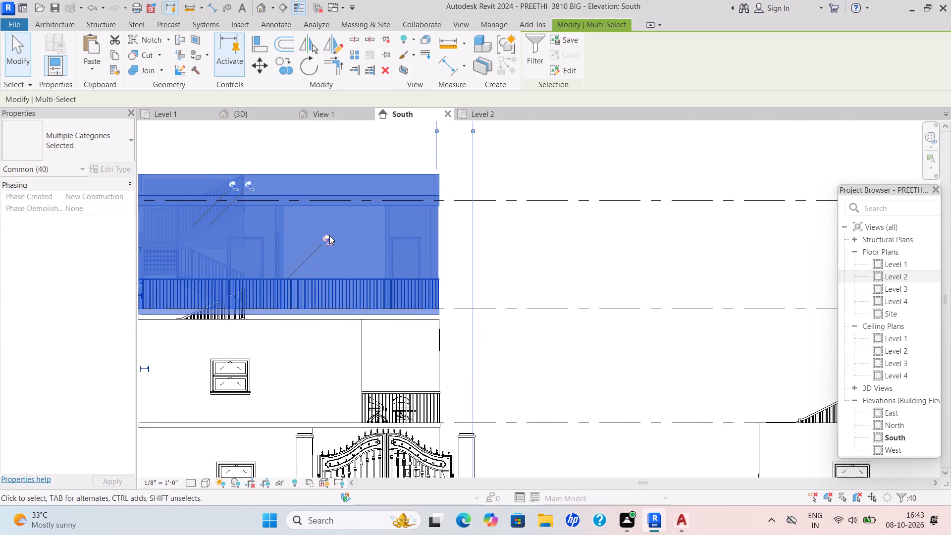
click(329, 235)
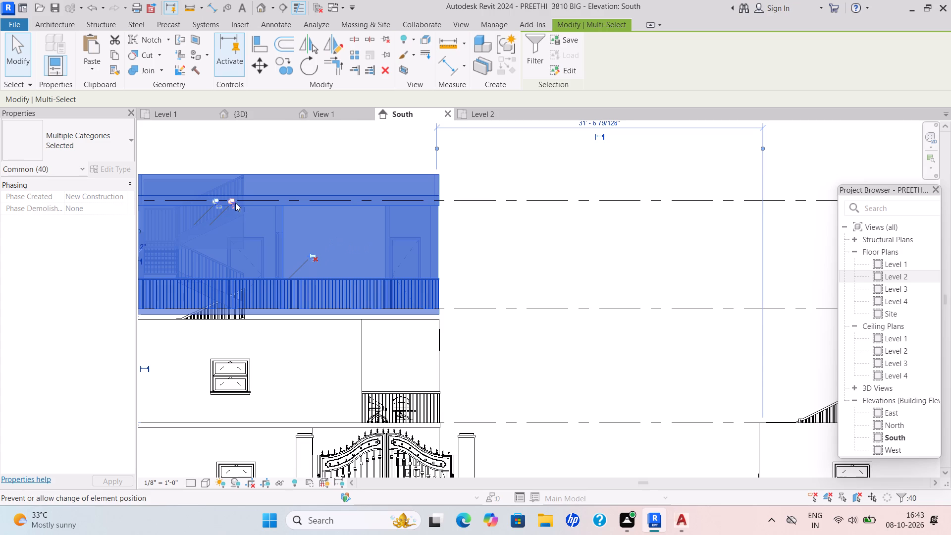
click(232, 199)
click(218, 201)
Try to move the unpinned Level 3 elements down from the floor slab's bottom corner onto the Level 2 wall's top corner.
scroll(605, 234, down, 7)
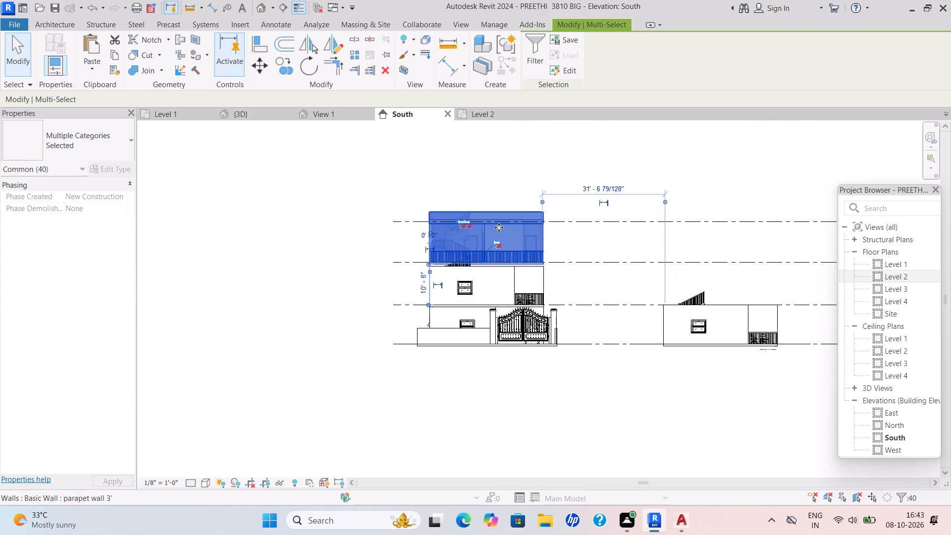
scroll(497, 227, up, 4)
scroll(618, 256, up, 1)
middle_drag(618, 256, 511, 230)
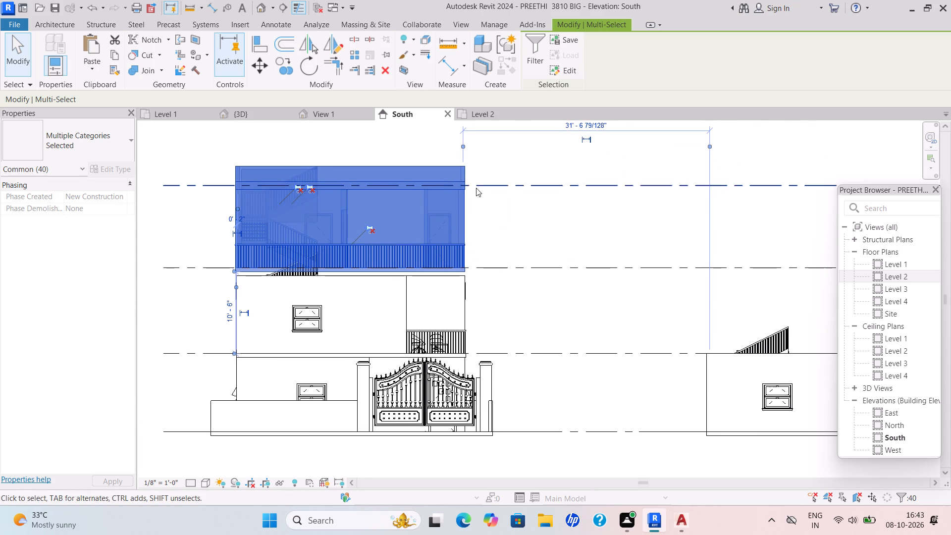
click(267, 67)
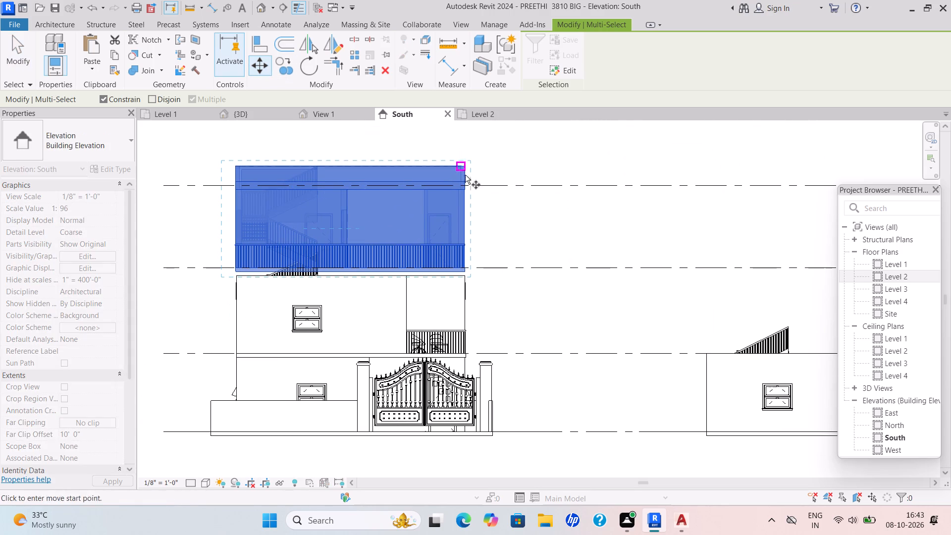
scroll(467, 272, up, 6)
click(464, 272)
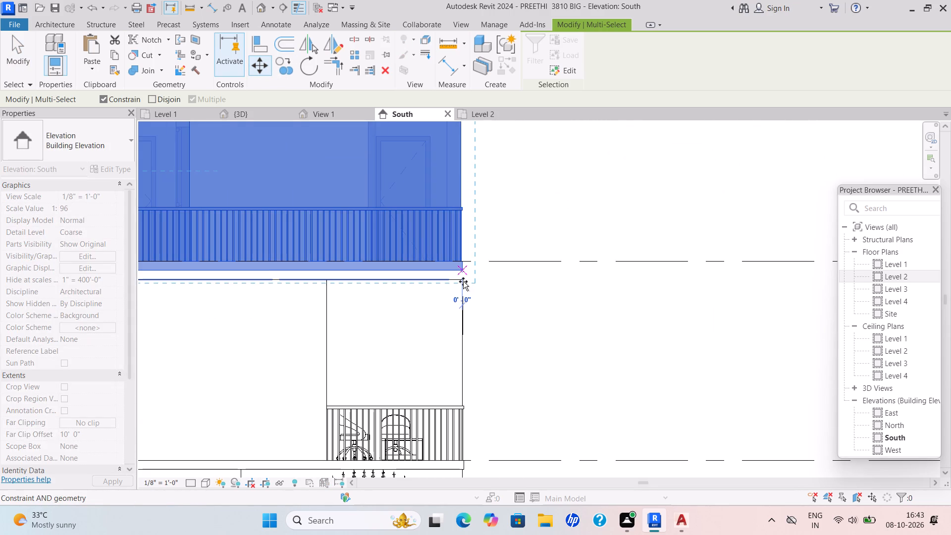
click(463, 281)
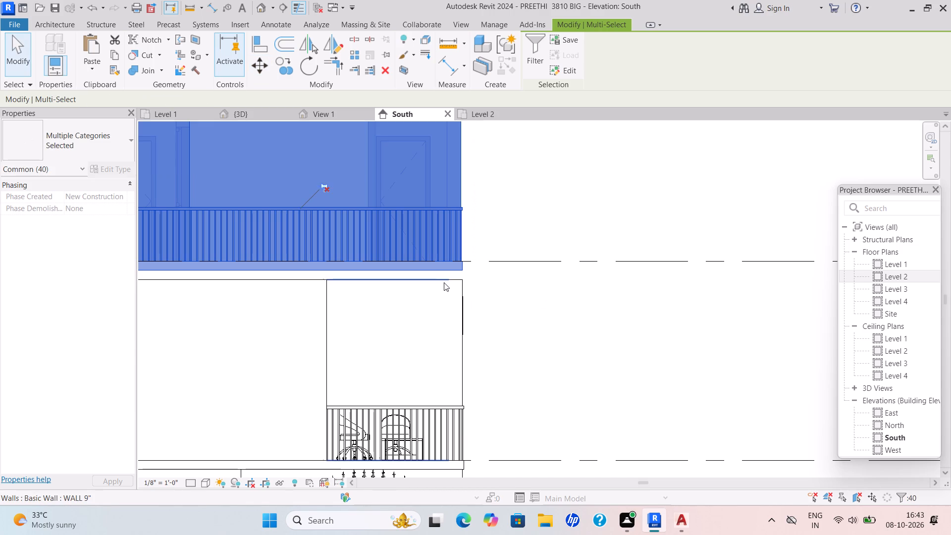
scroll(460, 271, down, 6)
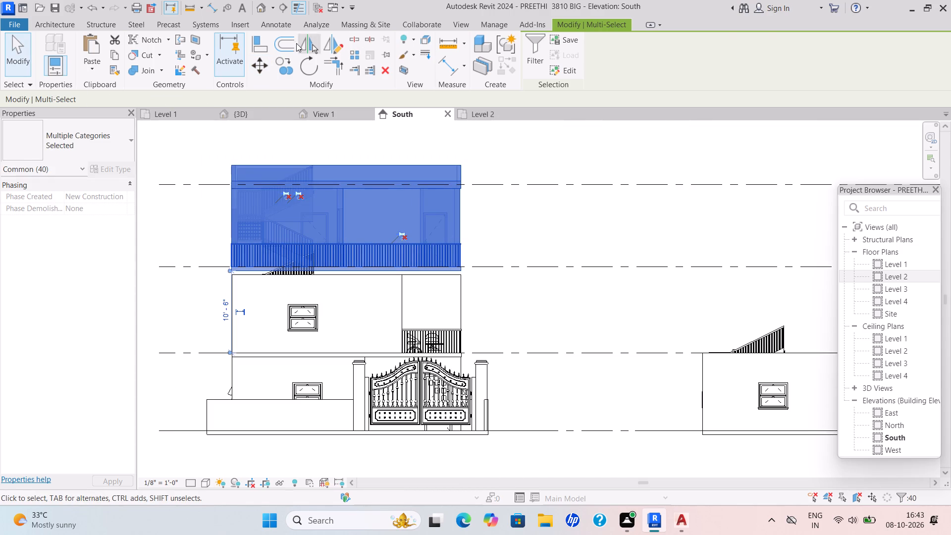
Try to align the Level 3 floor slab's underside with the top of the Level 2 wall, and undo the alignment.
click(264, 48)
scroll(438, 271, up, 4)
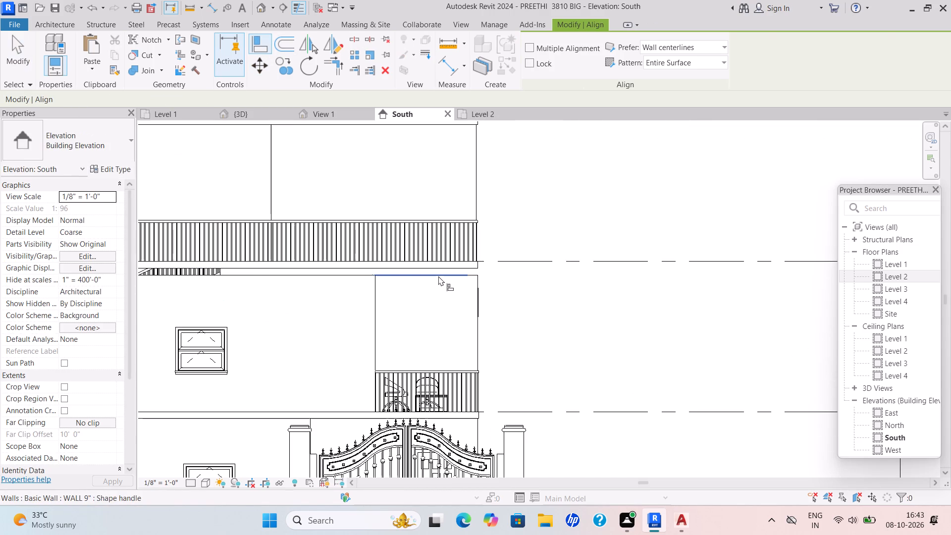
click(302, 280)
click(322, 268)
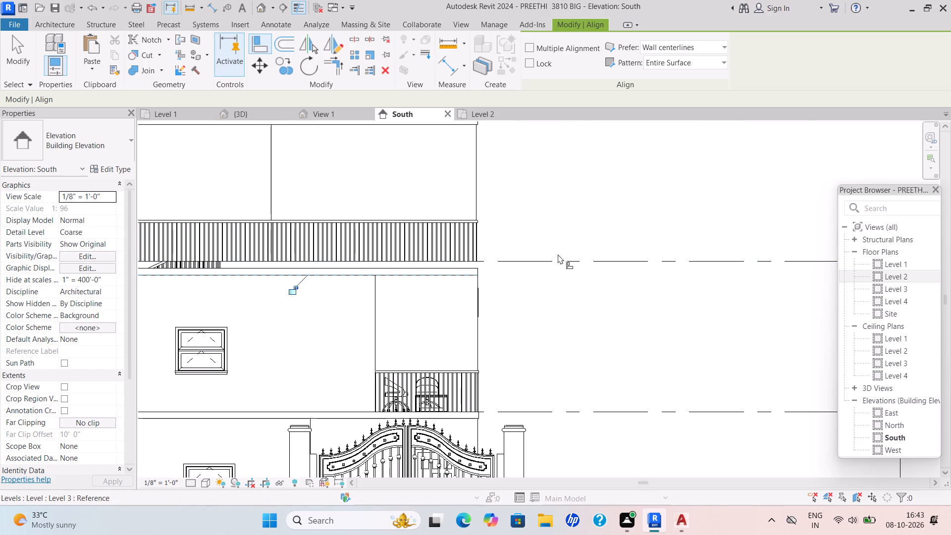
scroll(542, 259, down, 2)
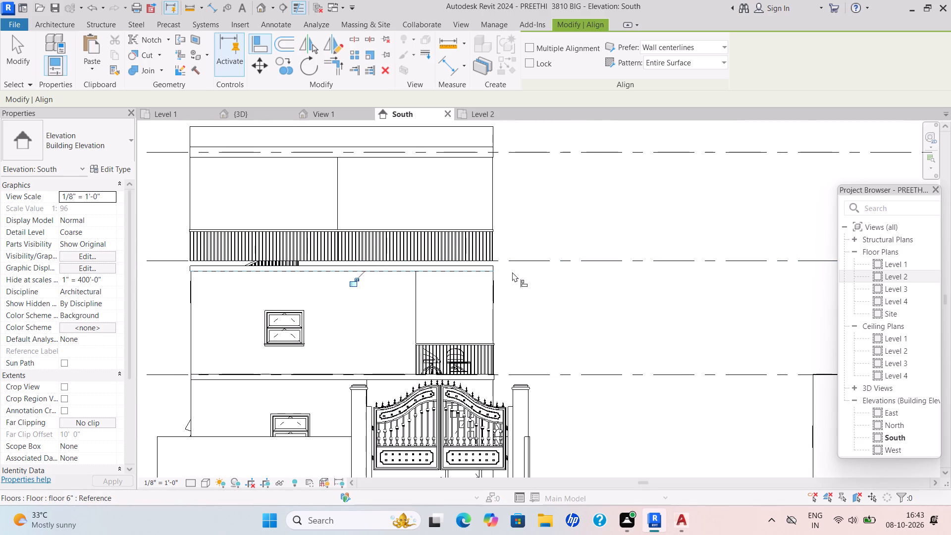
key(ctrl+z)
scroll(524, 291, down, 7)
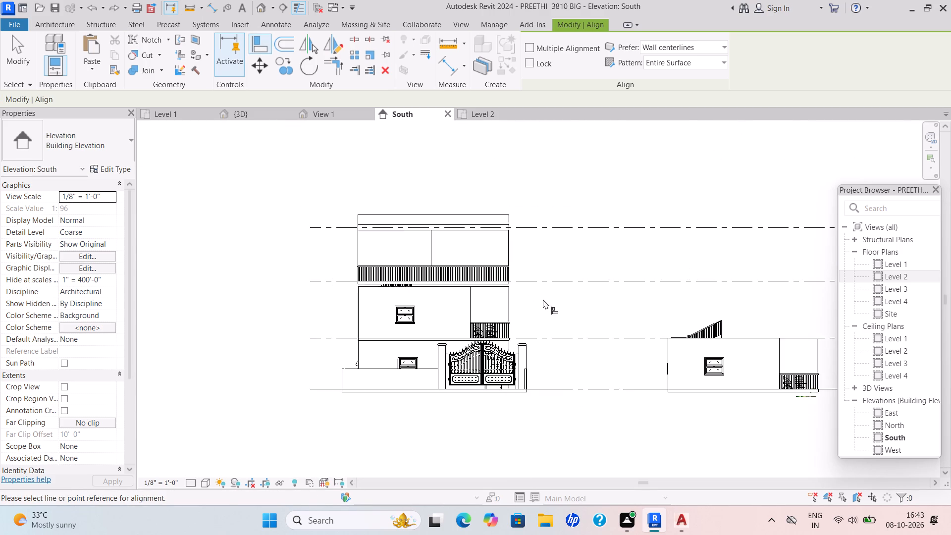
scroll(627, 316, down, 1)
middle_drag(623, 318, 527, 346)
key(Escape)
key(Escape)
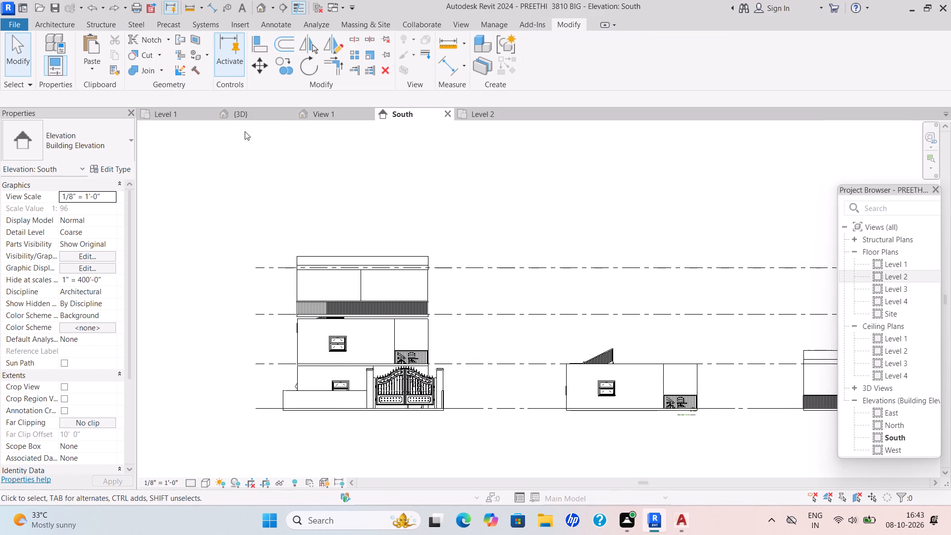
Examine the gap between the stacked house's Level 2 walls and Level 3 slab in the 3D view and South elevation.
click(236, 108)
scroll(523, 226, down, 2)
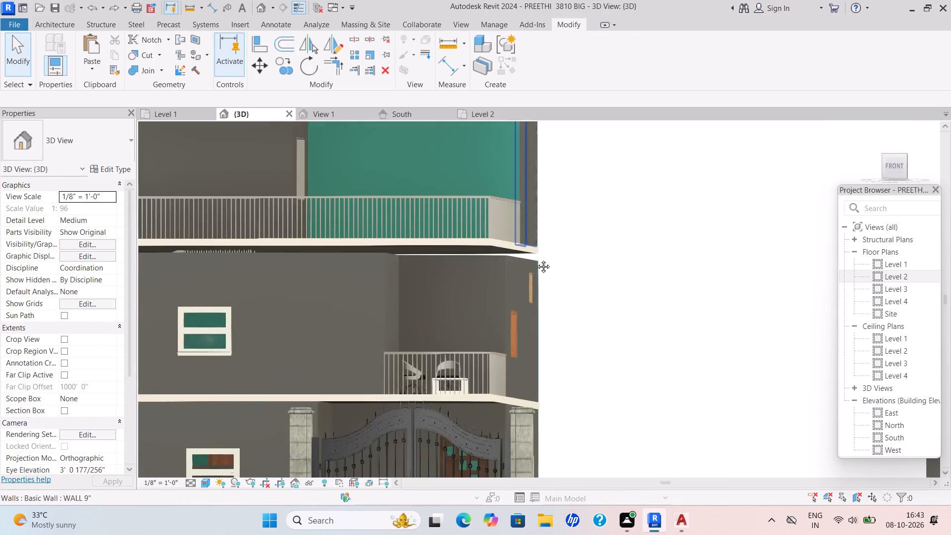
scroll(536, 259, down, 4)
middle_drag(535, 257, 558, 321)
key(Escape)
click(409, 257)
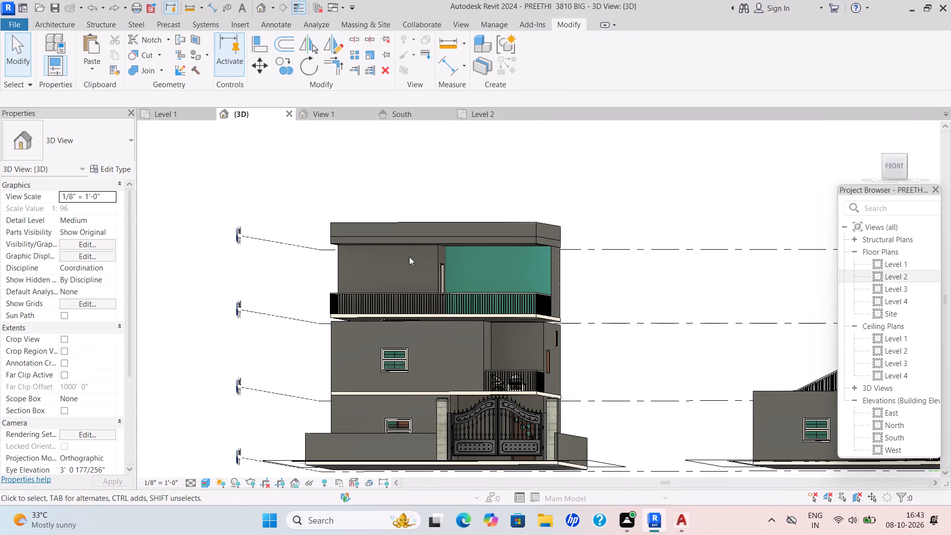
key(Escape)
click(378, 115)
middle_drag(491, 289, 326, 298)
scroll(327, 298, down, 1)
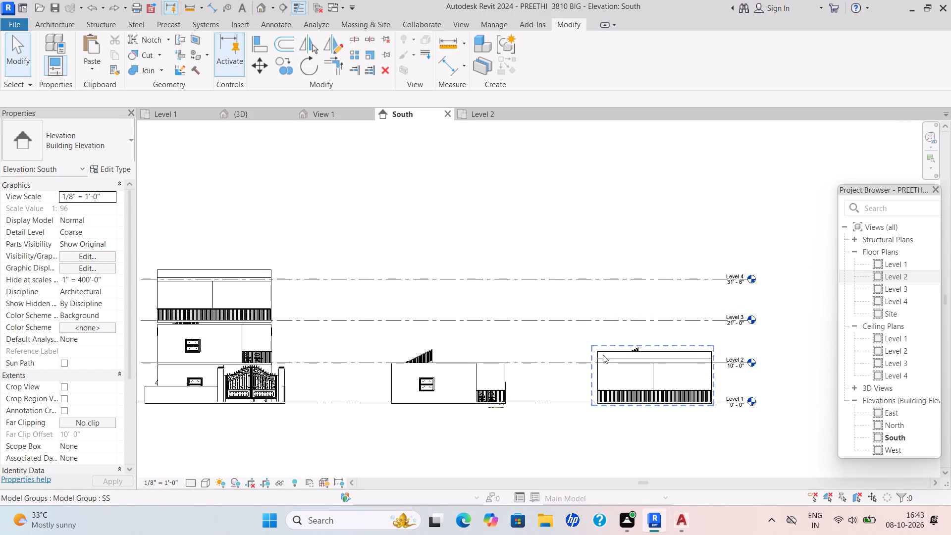
scroll(276, 364, up, 3)
scroll(485, 283, down, 1)
middle_drag(486, 283, 479, 290)
scroll(485, 283, down, 1)
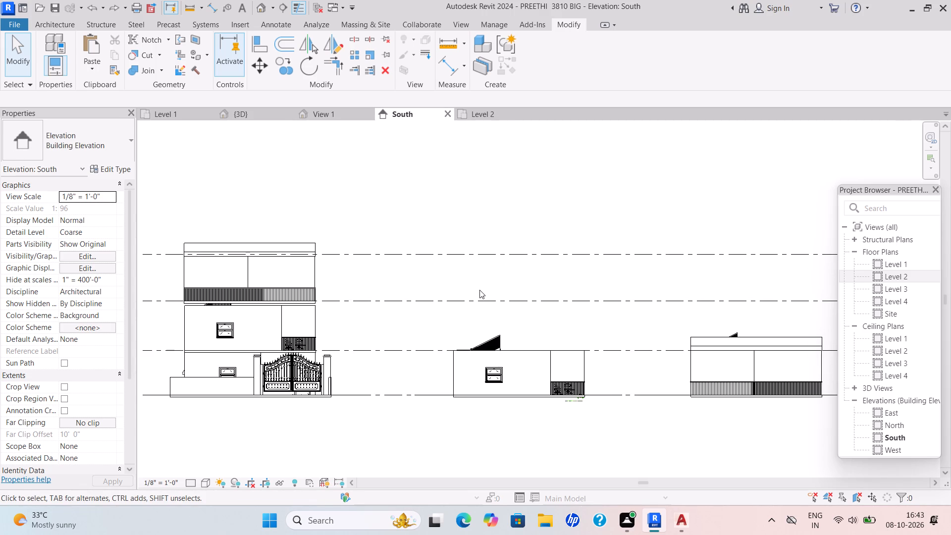
scroll(306, 369, up, 1)
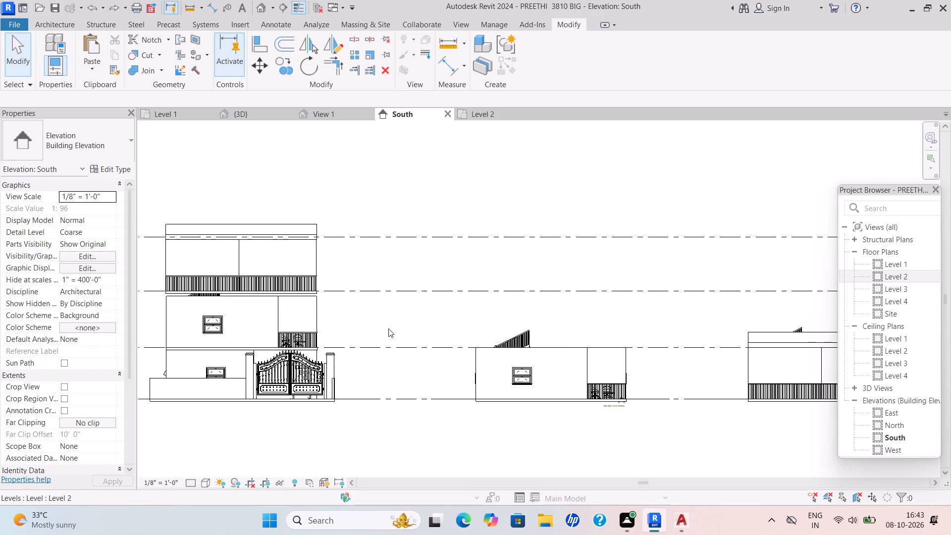
scroll(388, 328, down, 1)
middle_drag(388, 328, 403, 359)
scroll(403, 359, up, 3)
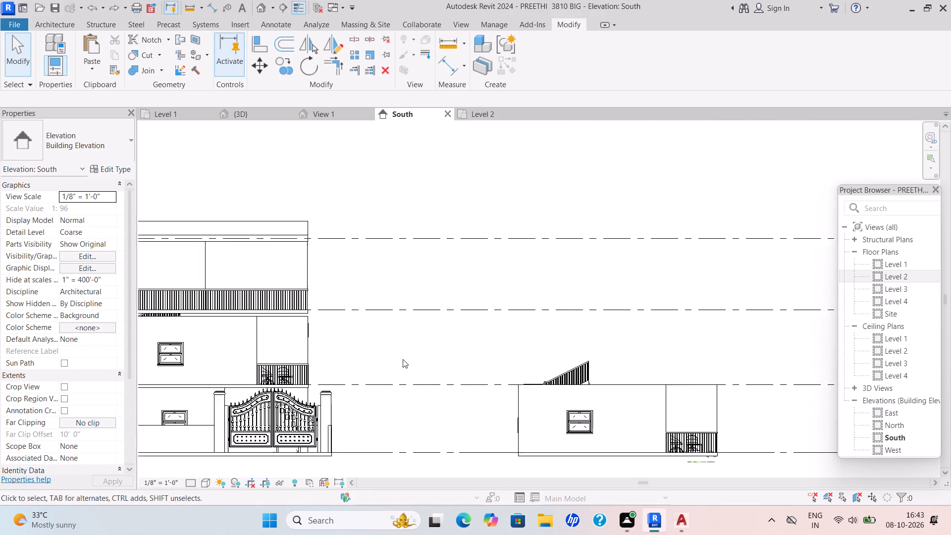
scroll(403, 359, up, 1)
scroll(311, 344, up, 2)
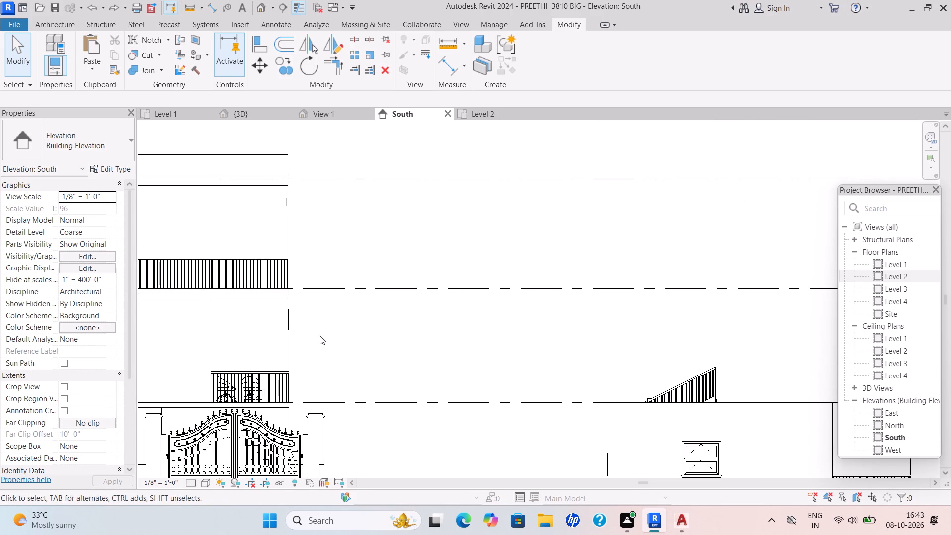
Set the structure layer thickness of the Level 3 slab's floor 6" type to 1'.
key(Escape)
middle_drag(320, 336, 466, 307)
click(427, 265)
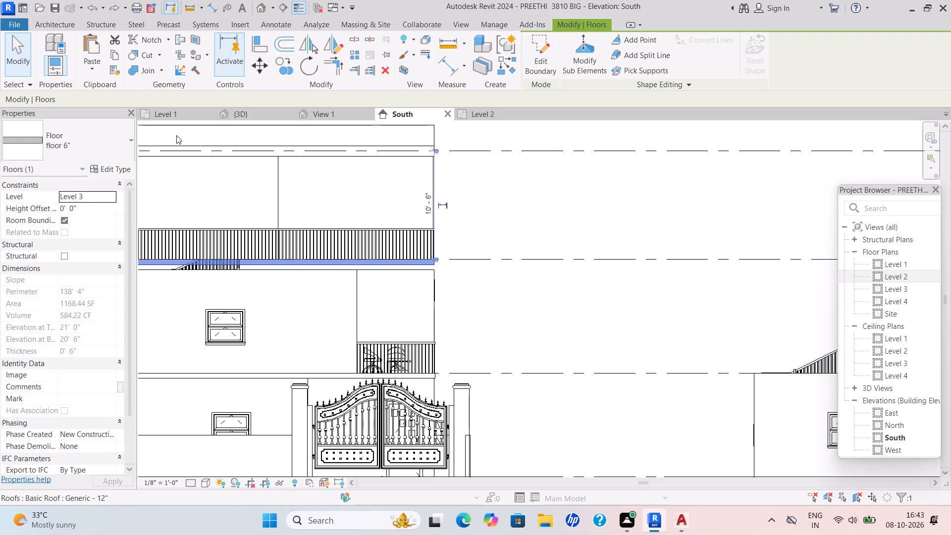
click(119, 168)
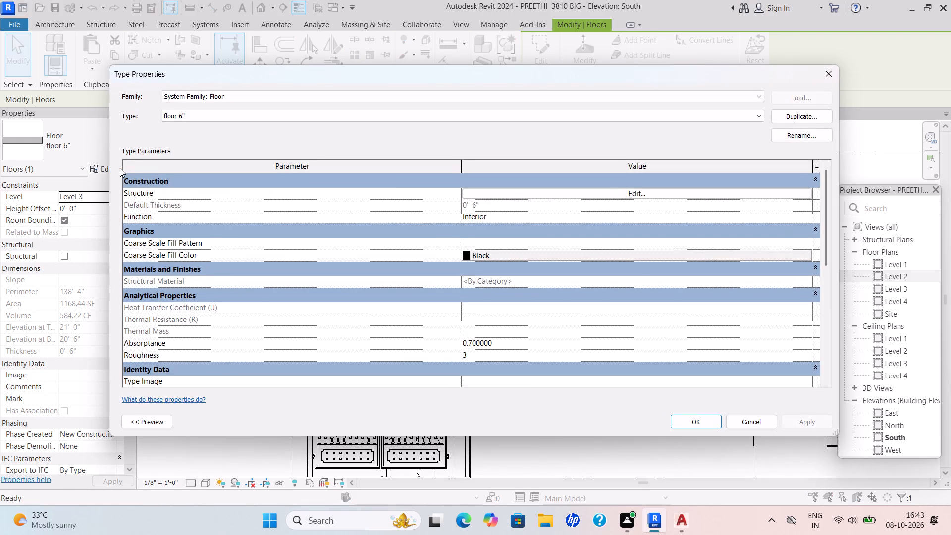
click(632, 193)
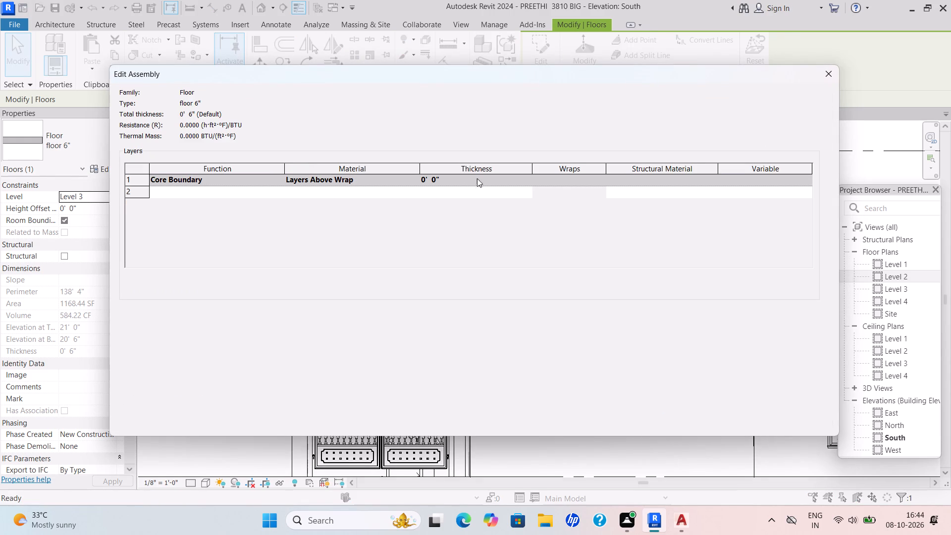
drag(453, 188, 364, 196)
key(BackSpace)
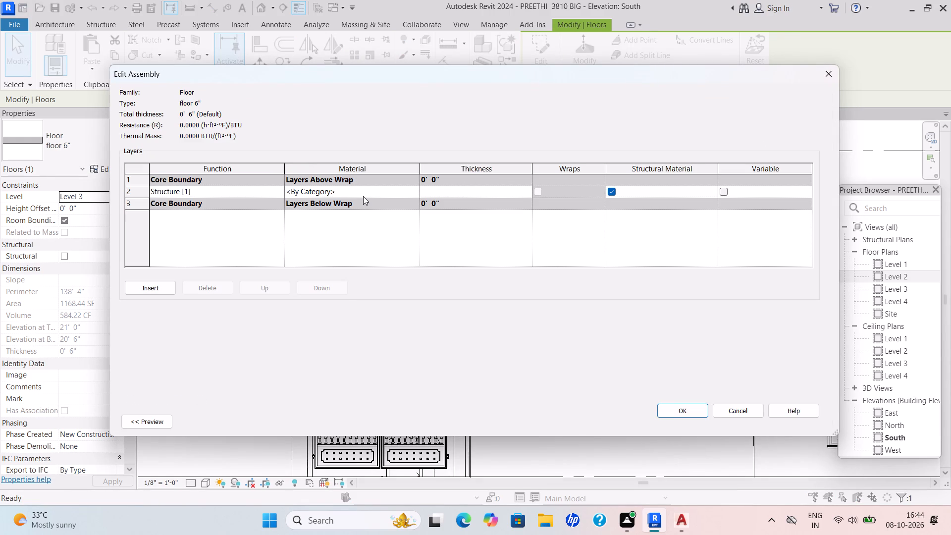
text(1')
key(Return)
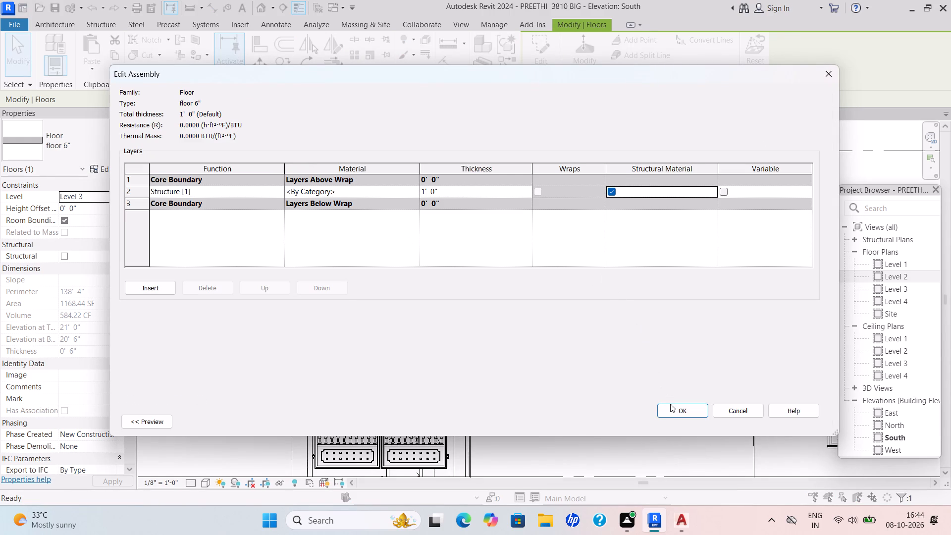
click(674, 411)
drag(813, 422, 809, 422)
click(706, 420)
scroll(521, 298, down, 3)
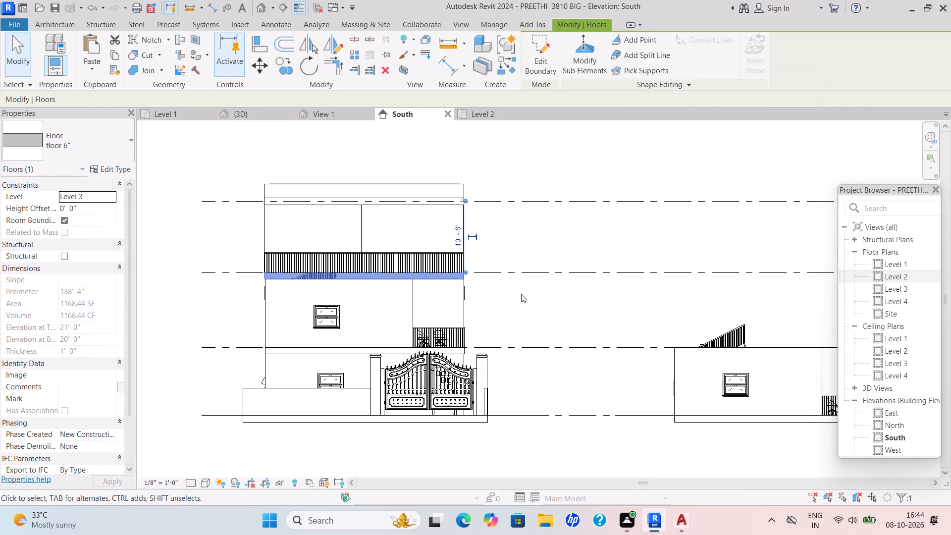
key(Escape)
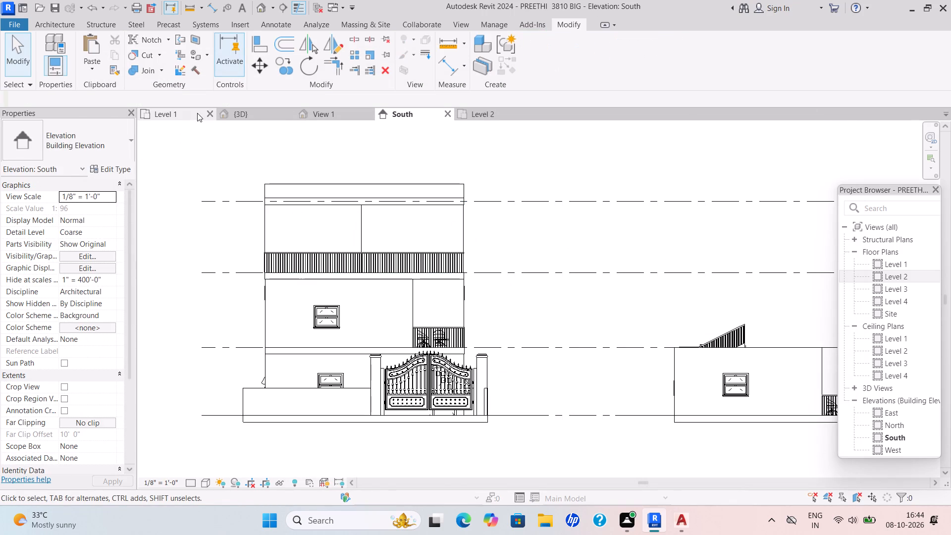
Examine the stacked house's floor slabs and wall joints in the 3D view, from the Level 3 slab down to the ground-floor corner.
click(241, 116)
scroll(414, 231, down, 1)
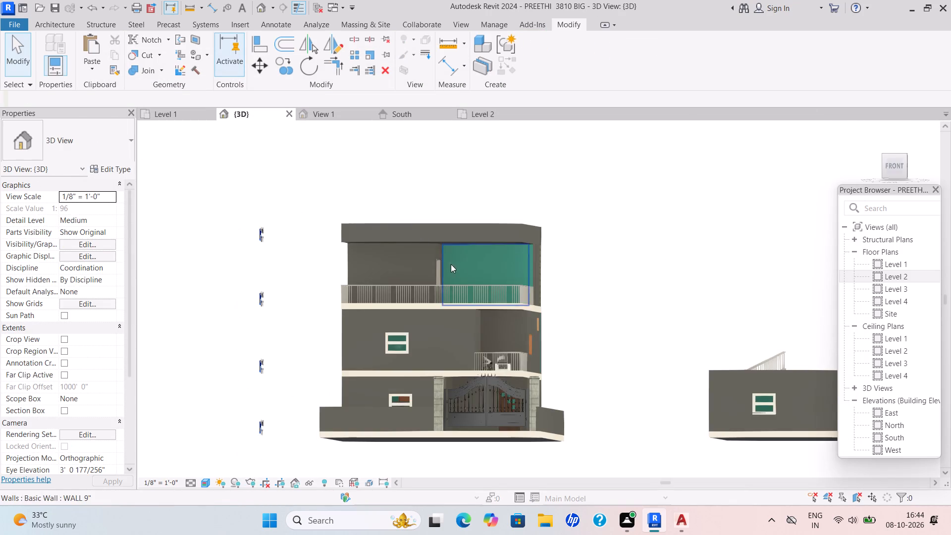
shift+middle_drag(531, 374, 566, 442)
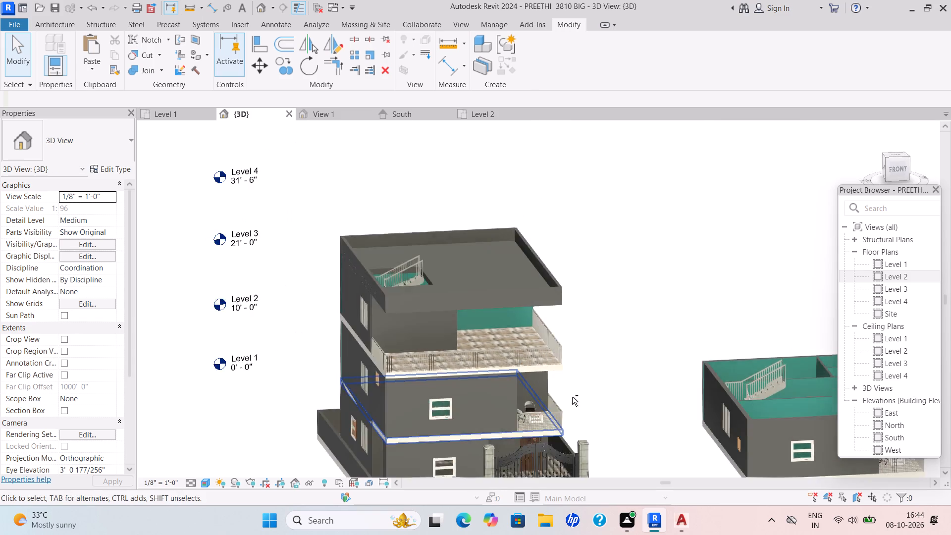
scroll(561, 395, up, 1)
shift+middle_drag(560, 399, 588, 367)
shift+scroll(589, 364, up, 1)
scroll(593, 360, up, 2)
scroll(599, 366, down, 2)
middle_drag(599, 367, 602, 349)
scroll(489, 425, up, 4)
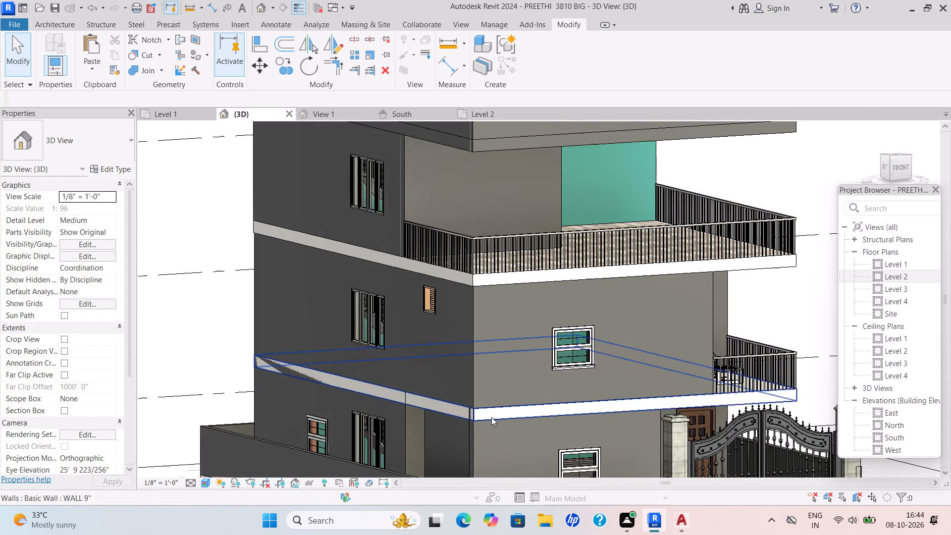
scroll(495, 417, up, 3)
click(457, 428)
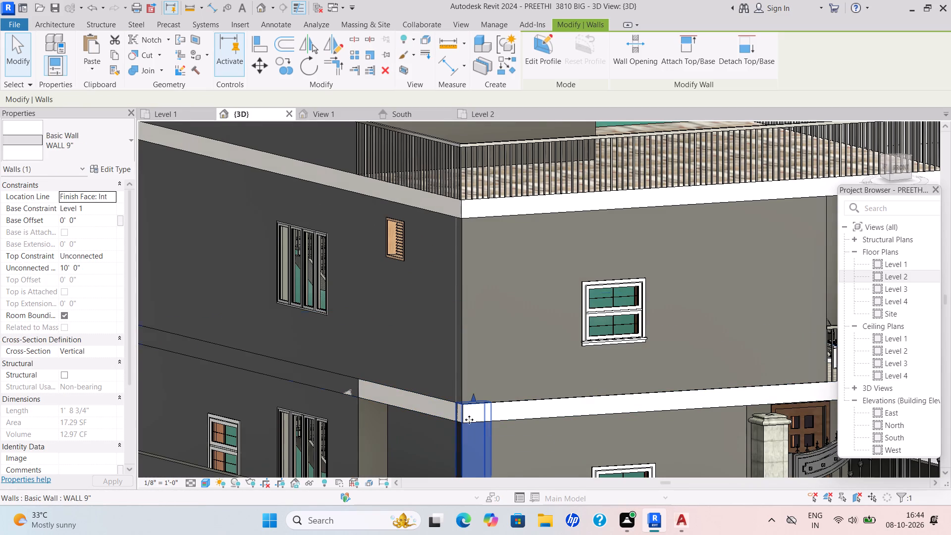
scroll(487, 408, down, 1)
middle_drag(488, 407, 534, 270)
scroll(540, 260, down, 1)
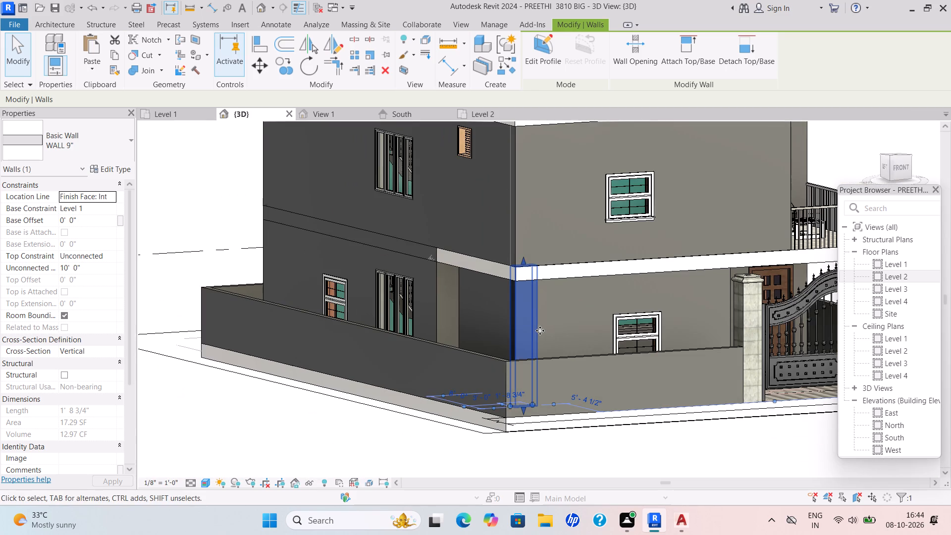
scroll(581, 264, down, 5)
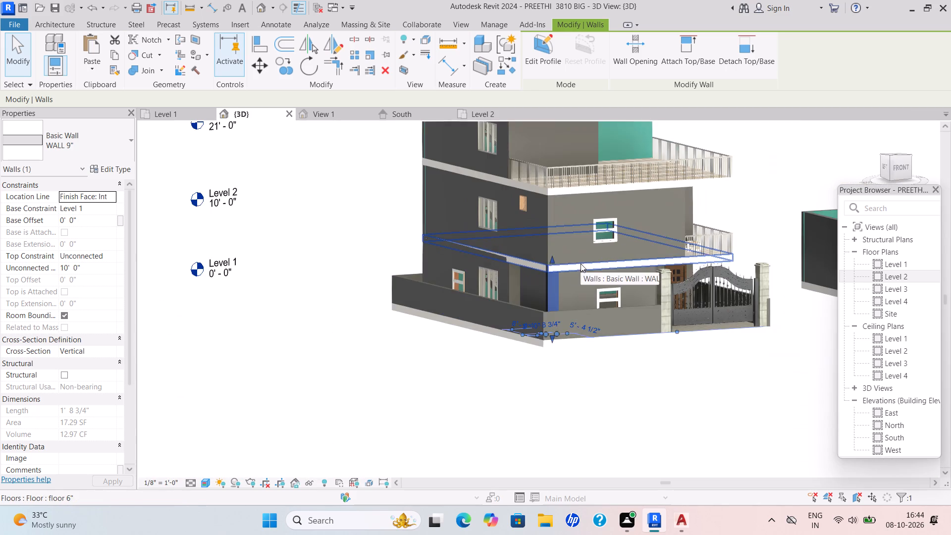
middle_drag(568, 283, 557, 302)
scroll(557, 302, up, 1)
key(Escape)
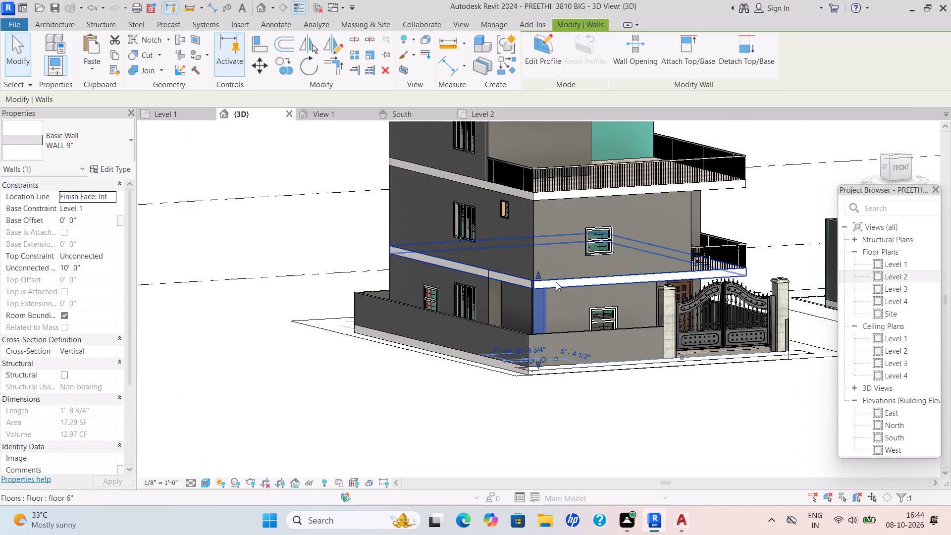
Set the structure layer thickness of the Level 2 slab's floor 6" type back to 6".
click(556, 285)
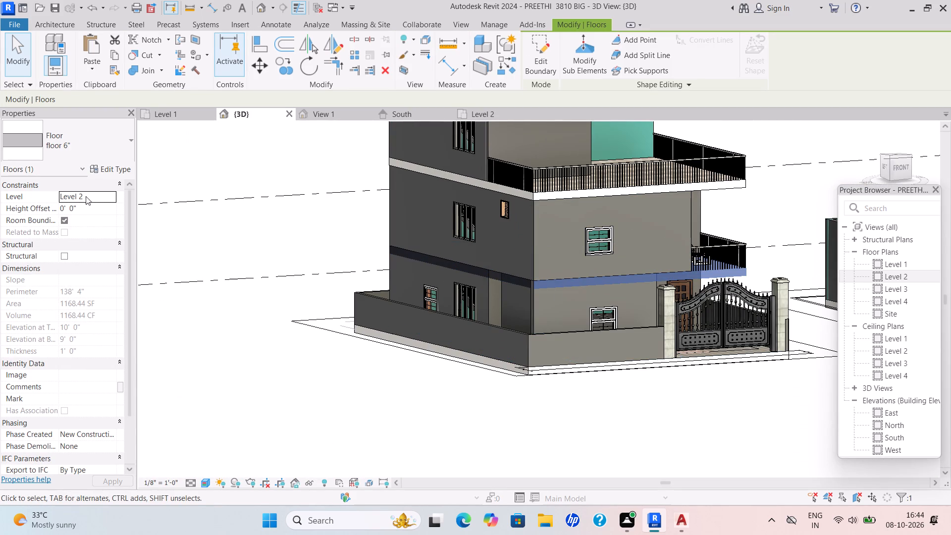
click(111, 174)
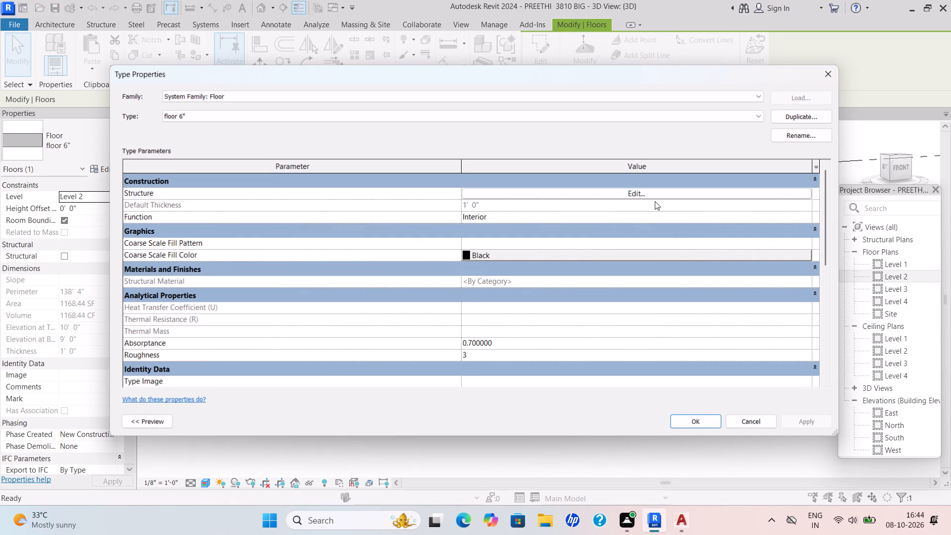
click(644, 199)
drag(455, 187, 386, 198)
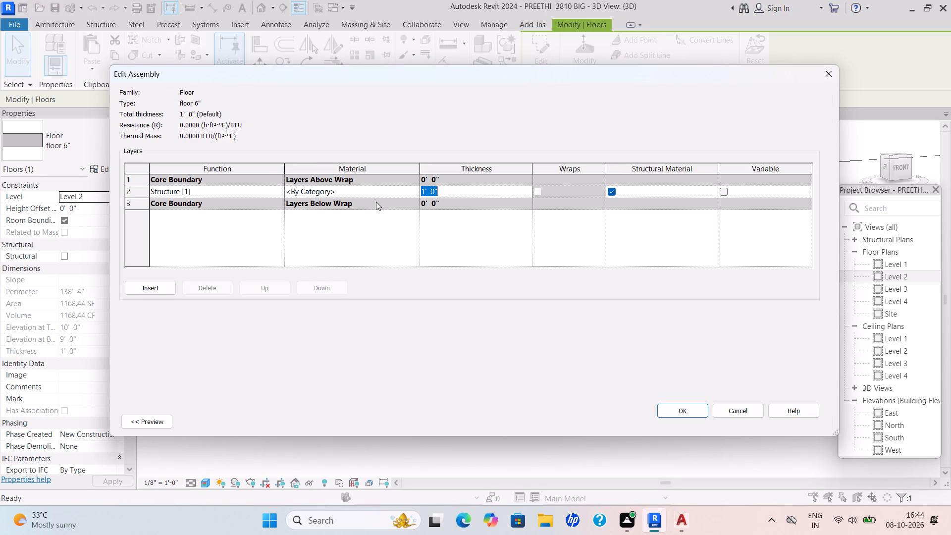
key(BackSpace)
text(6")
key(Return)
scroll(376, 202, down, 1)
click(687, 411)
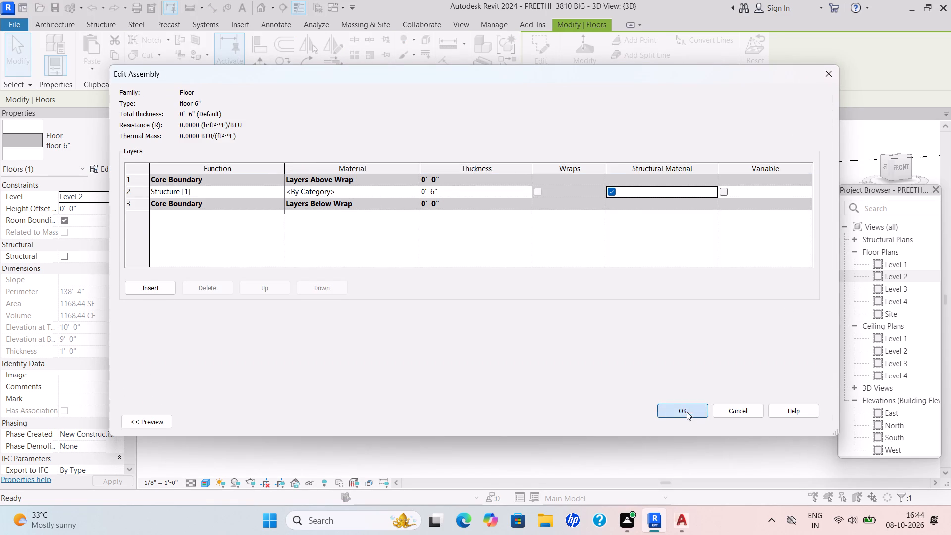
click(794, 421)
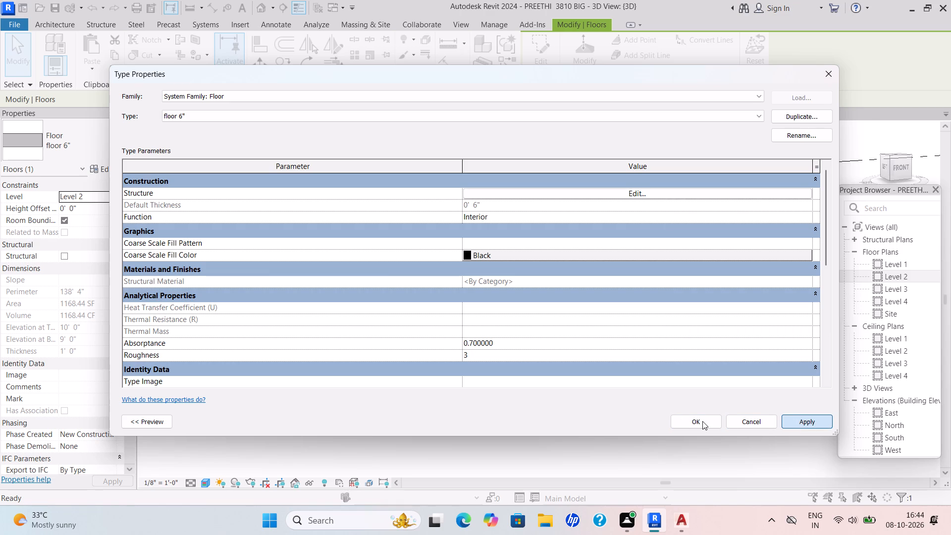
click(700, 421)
Examine the Level 3 slab's edge and the gap above the Level 2 walls in the 3D view.
middle_drag(656, 354, 640, 400)
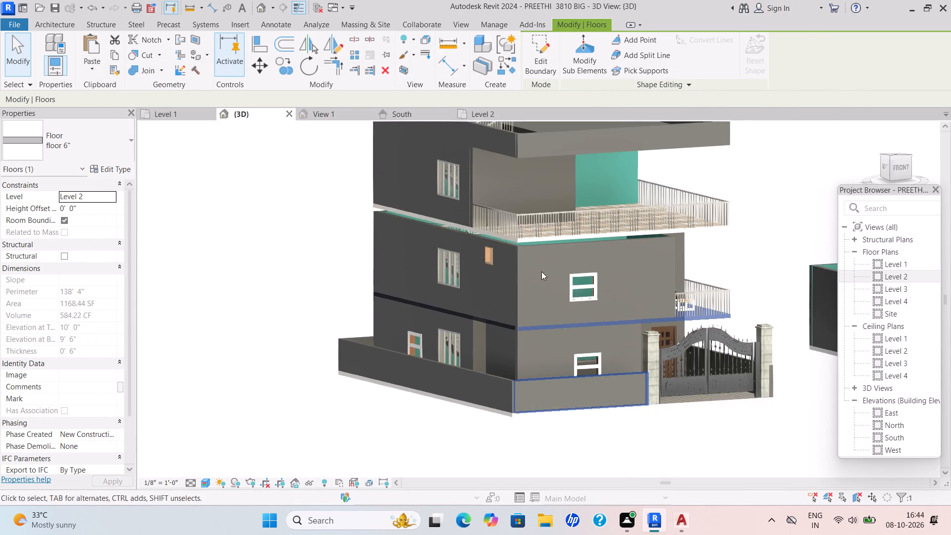
scroll(489, 236, up, 4)
scroll(539, 223, up, 4)
key(Escape)
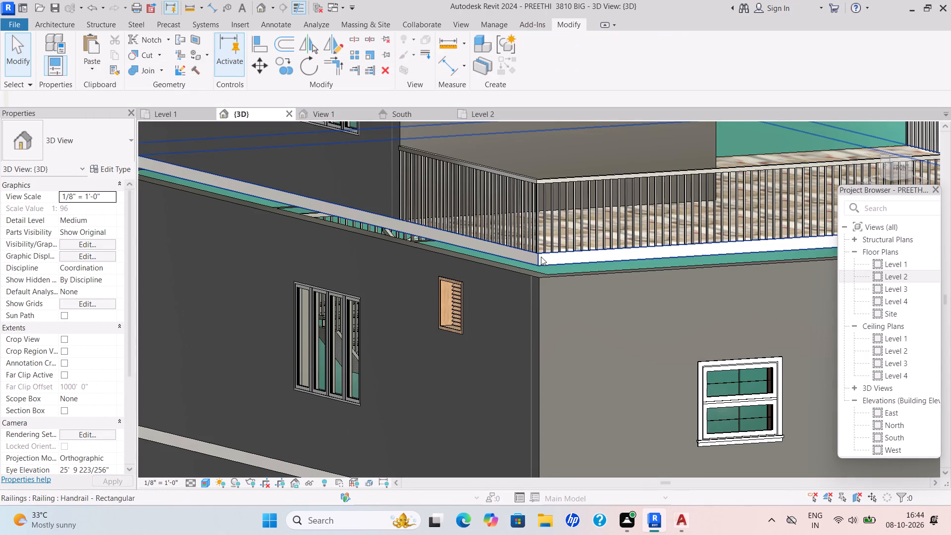
click(555, 257)
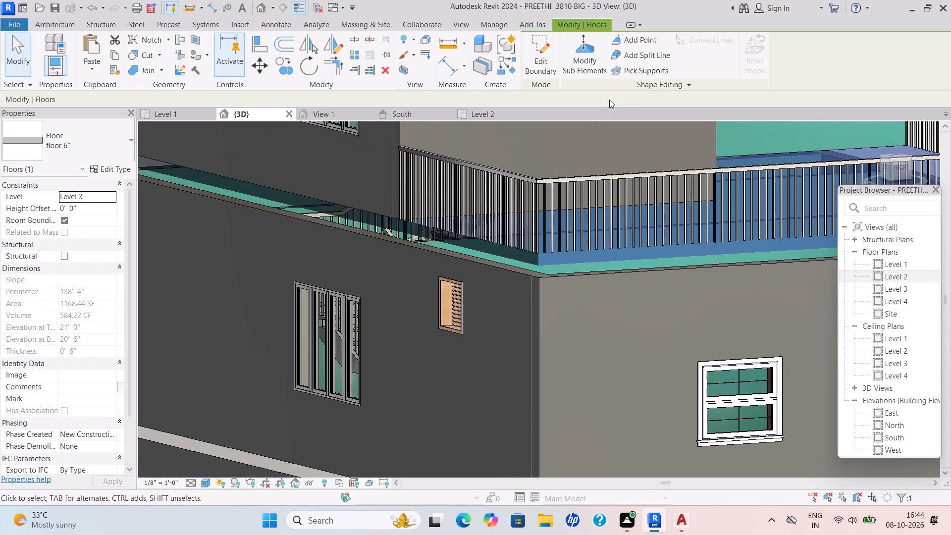
scroll(640, 96, down, 8)
middle_drag(620, 143, 590, 198)
scroll(592, 194, down, 1)
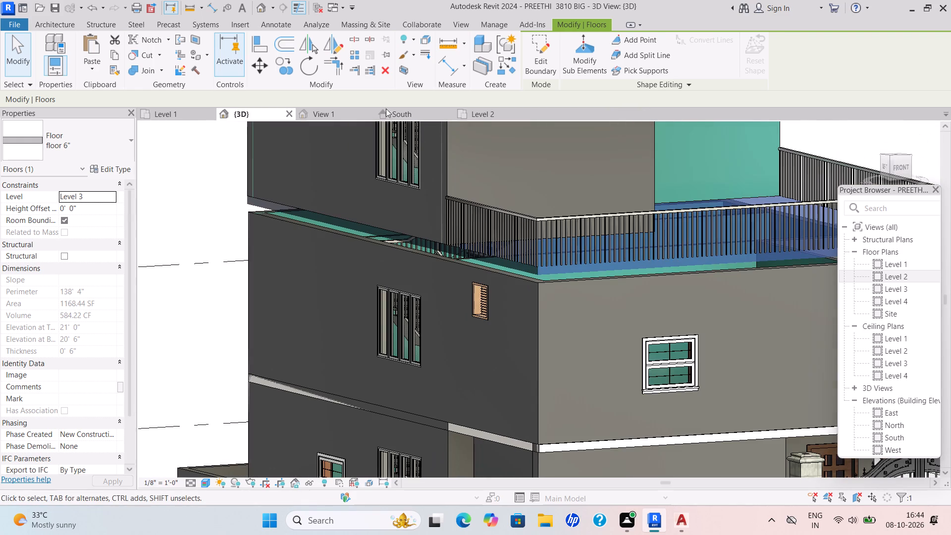
Align the underside of the stacked house's Level 3 slab with the top of the Level 2 walls in the South elevation.
click(407, 112)
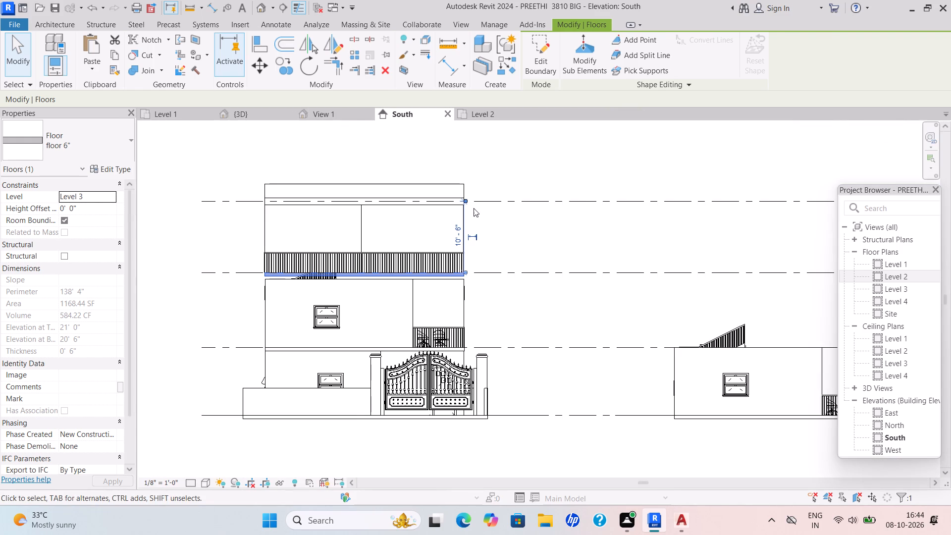
scroll(475, 230, up, 2)
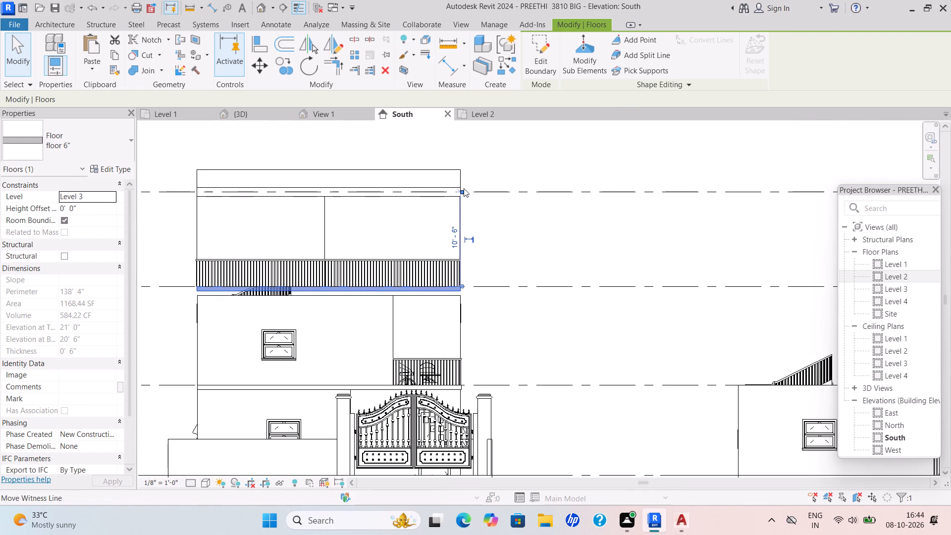
key(Escape)
drag(177, 147, 416, 247)
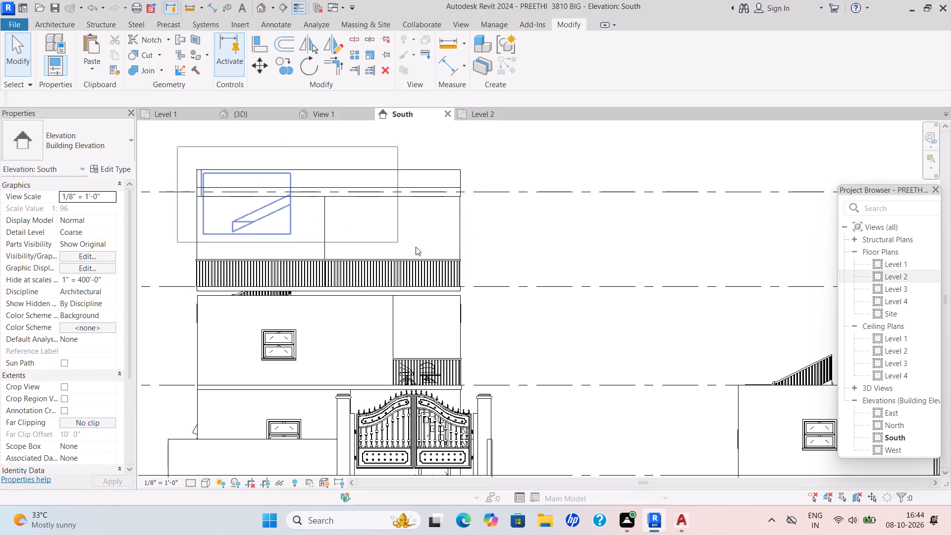
drag(416, 247, 507, 293)
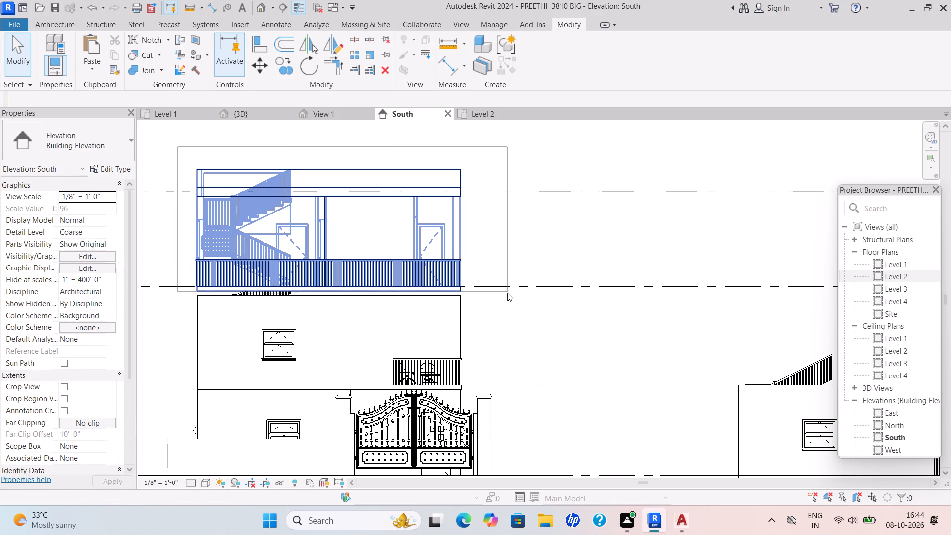
drag(507, 293, 507, 295)
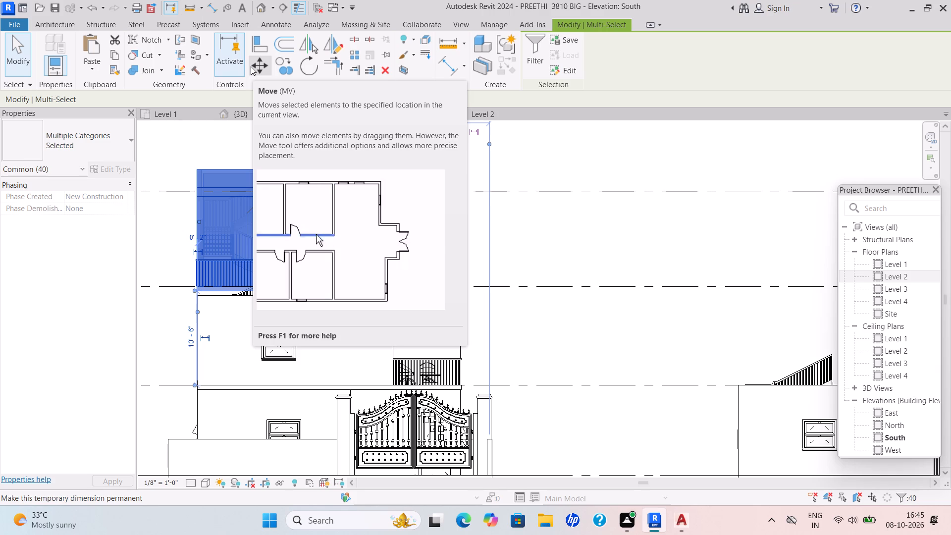
click(256, 50)
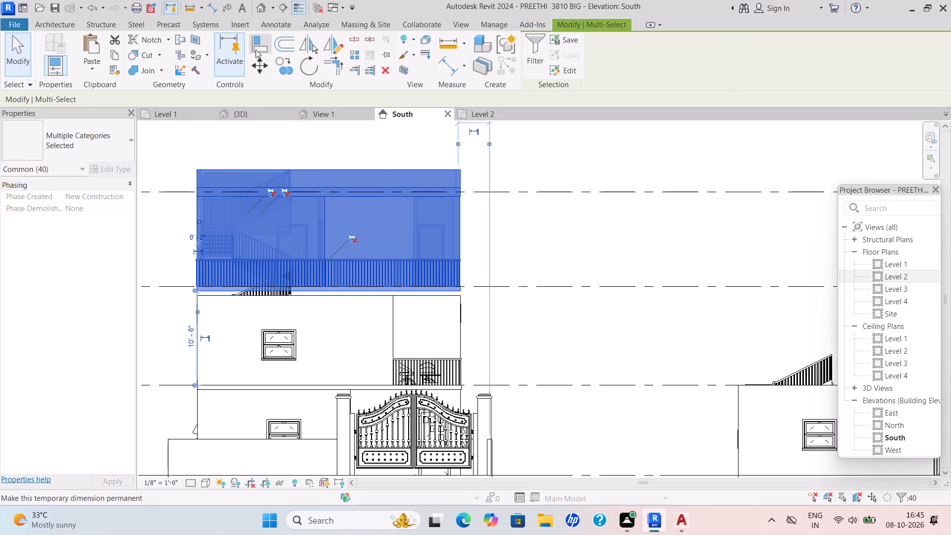
scroll(326, 296, up, 5)
click(326, 296)
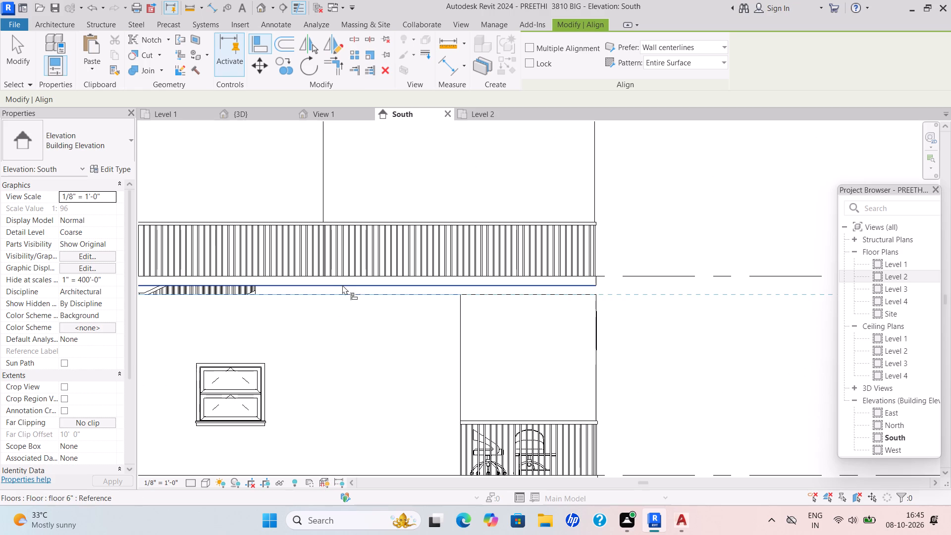
click(343, 284)
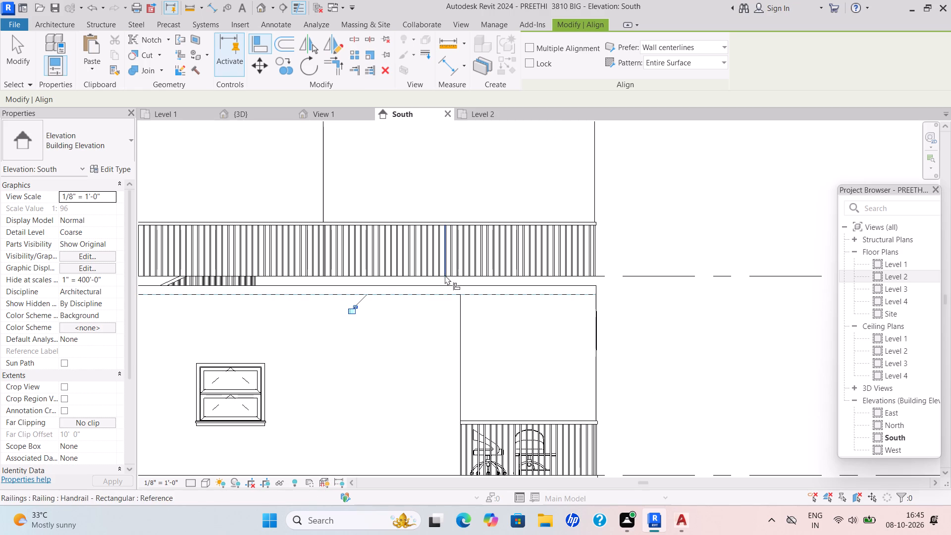
Align the base of the Level 3 balcony railing with the top face of the Level 3 slab.
click(419, 283)
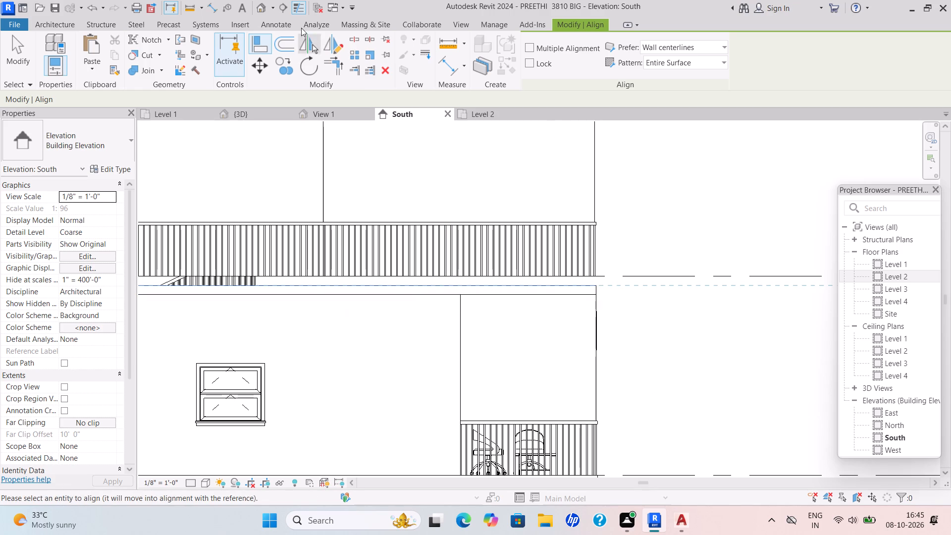
click(254, 59)
click(259, 53)
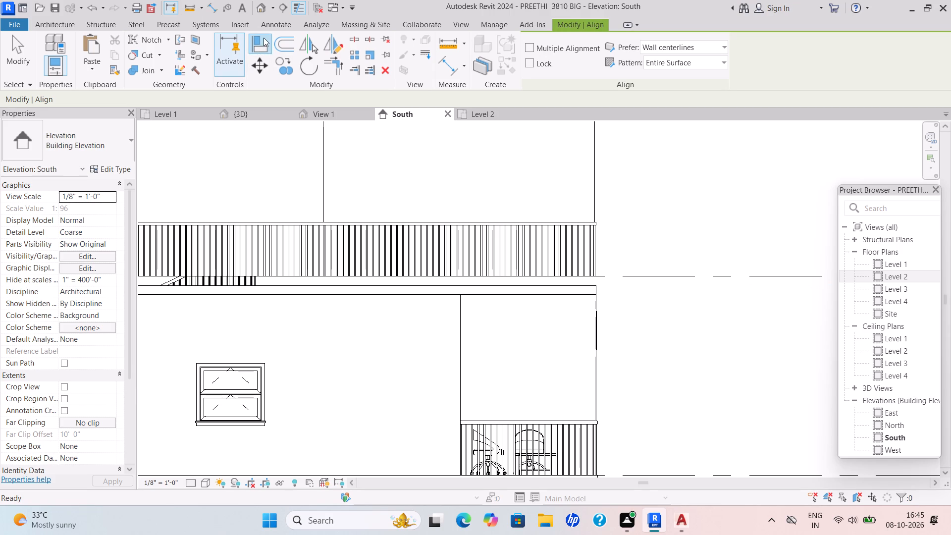
click(264, 38)
click(357, 283)
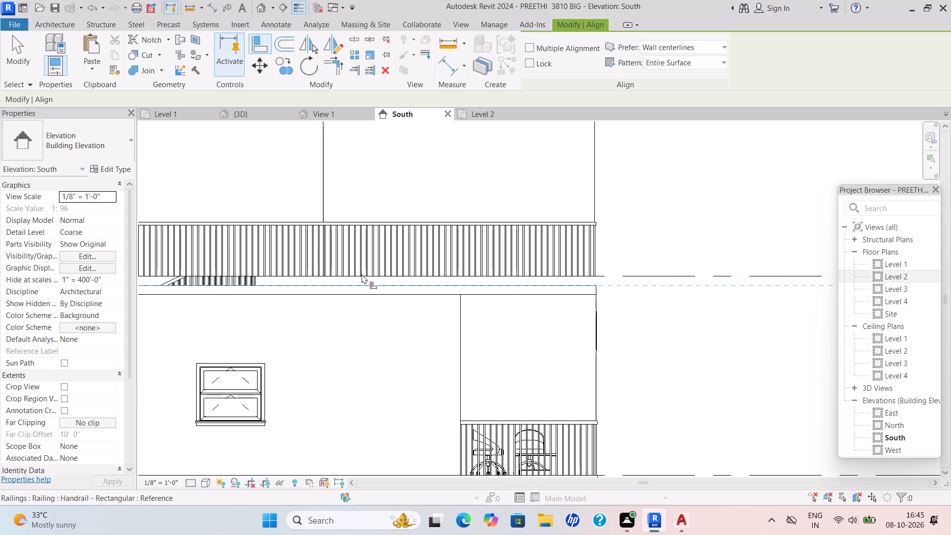
scroll(361, 276, up, 6)
click(362, 274)
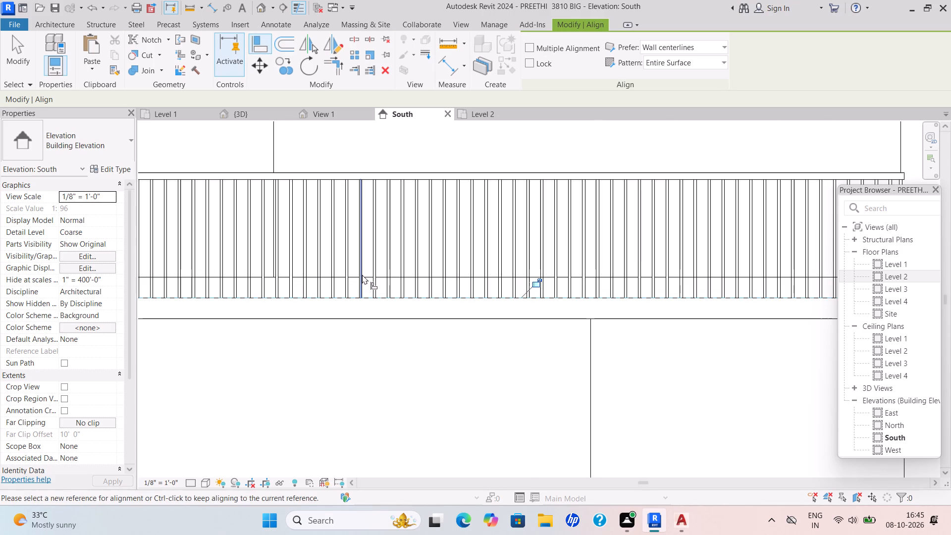
Examine the Level 3 slab, balcony railing and upper wall joint at the house corner in the 3D view.
scroll(421, 279, down, 11)
middle_drag(409, 278, 401, 294)
scroll(401, 294, up, 1)
scroll(459, 233, down, 5)
scroll(458, 233, up, 2)
click(252, 110)
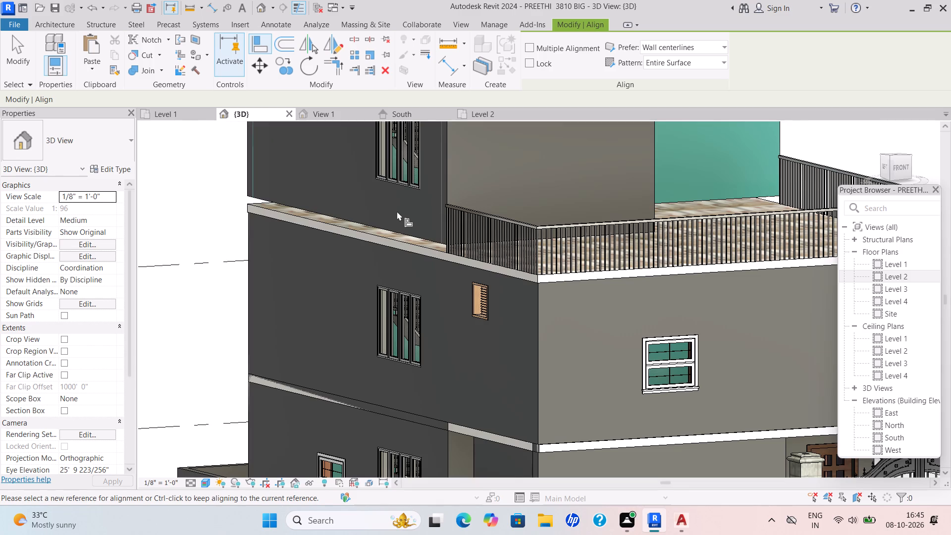
scroll(400, 212, down, 3)
scroll(400, 214, up, 9)
scroll(386, 235, down, 1)
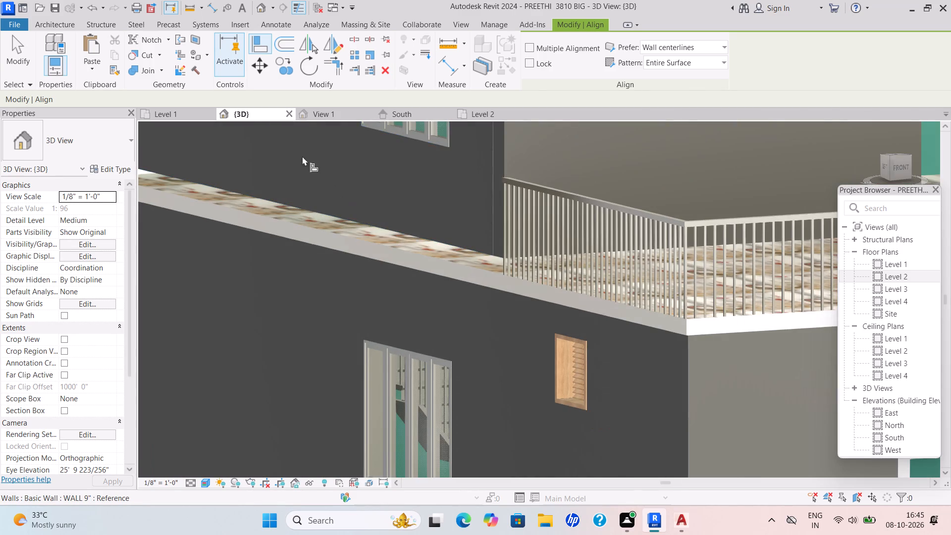
scroll(257, 141, down, 5)
scroll(308, 163, down, 1)
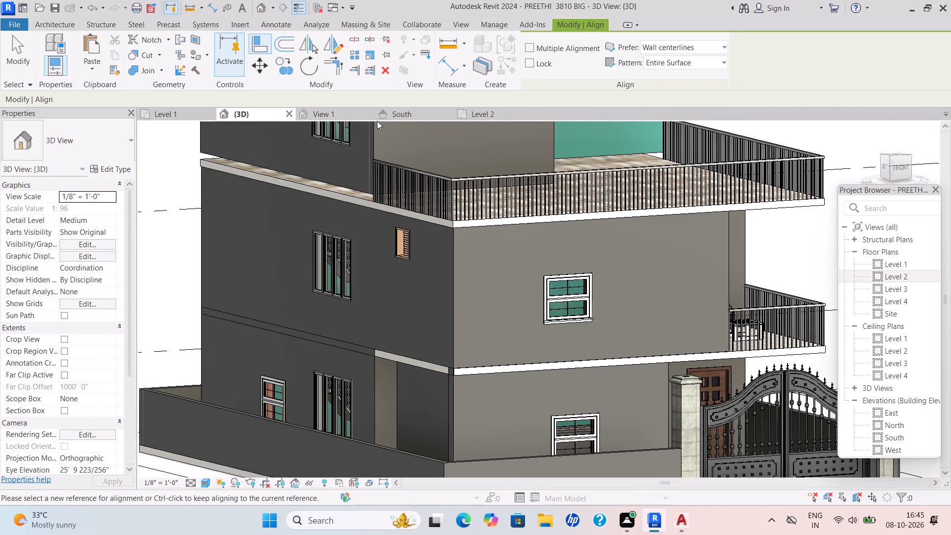
Examine the offset between the Level 3 walls, railing and slab in the South elevation.
click(390, 115)
scroll(492, 273, up, 6)
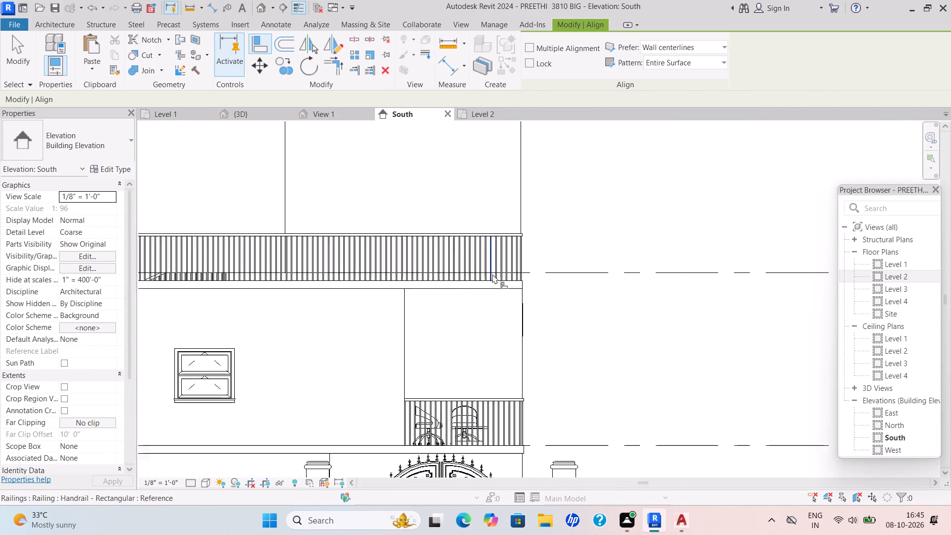
scroll(509, 272, up, 2)
scroll(515, 272, down, 4)
scroll(515, 274, up, 8)
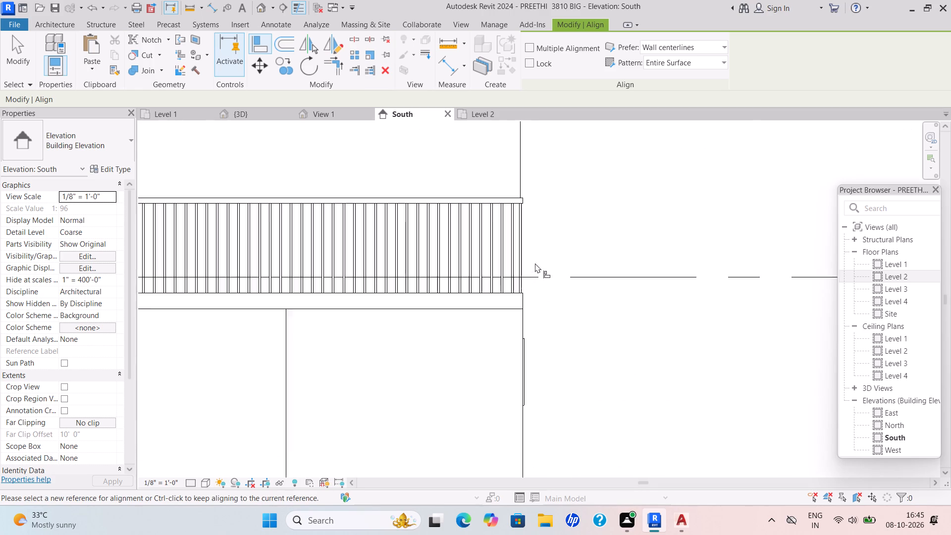
scroll(535, 263, up, 2)
scroll(549, 251, down, 5)
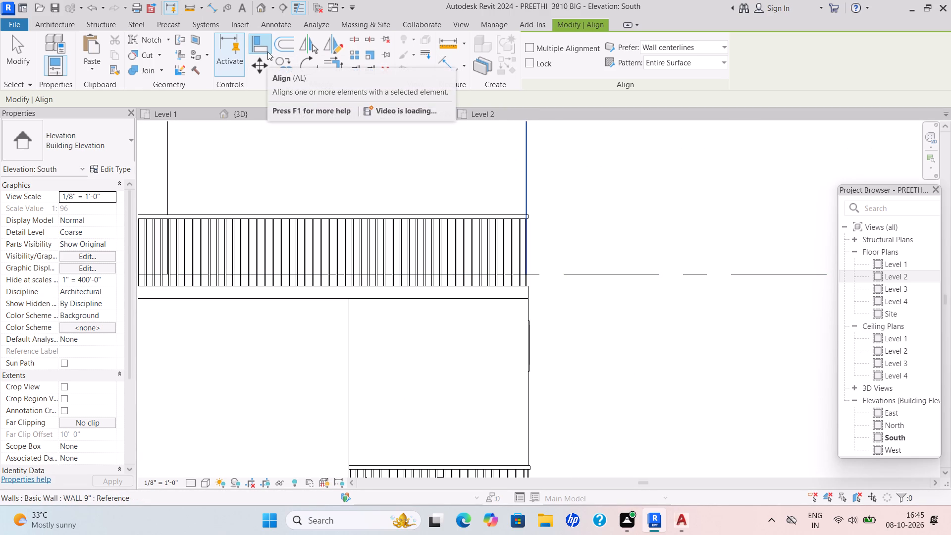
scroll(292, 92, down, 5)
scroll(368, 190, down, 2)
middle_drag(375, 198, 376, 259)
scroll(376, 259, down, 3)
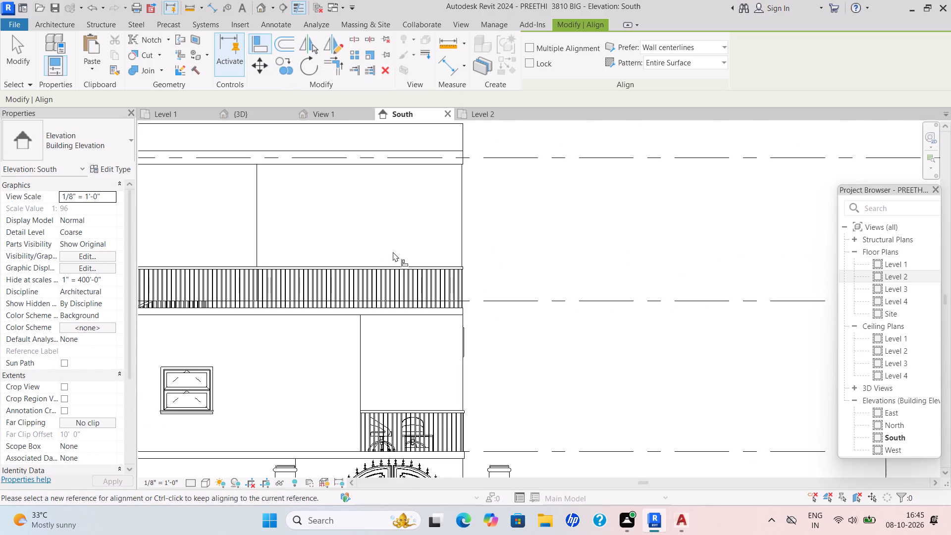
scroll(393, 252, down, 3)
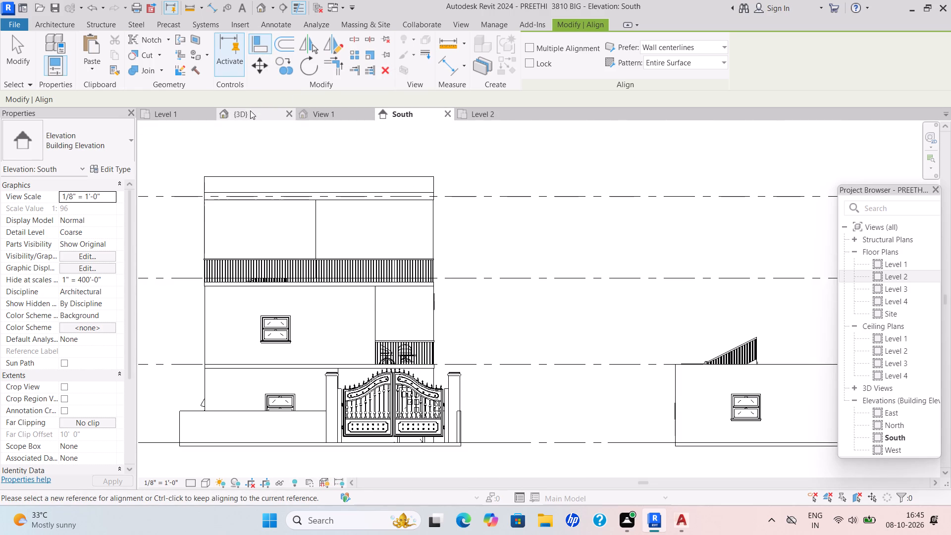
scroll(298, 212, up, 1)
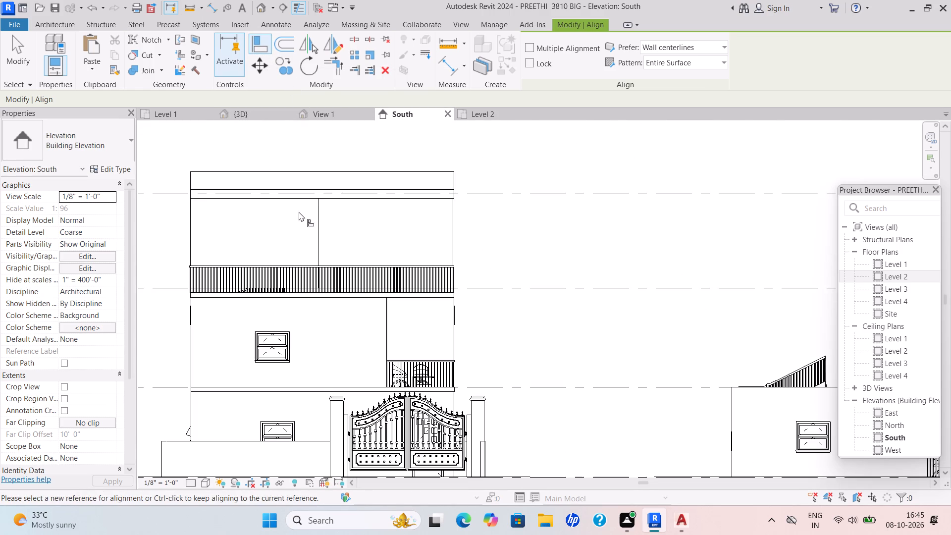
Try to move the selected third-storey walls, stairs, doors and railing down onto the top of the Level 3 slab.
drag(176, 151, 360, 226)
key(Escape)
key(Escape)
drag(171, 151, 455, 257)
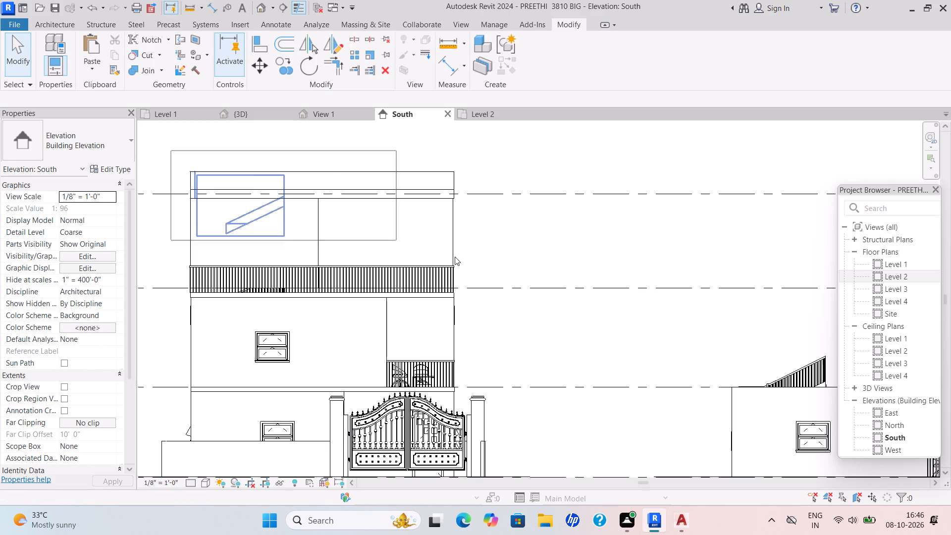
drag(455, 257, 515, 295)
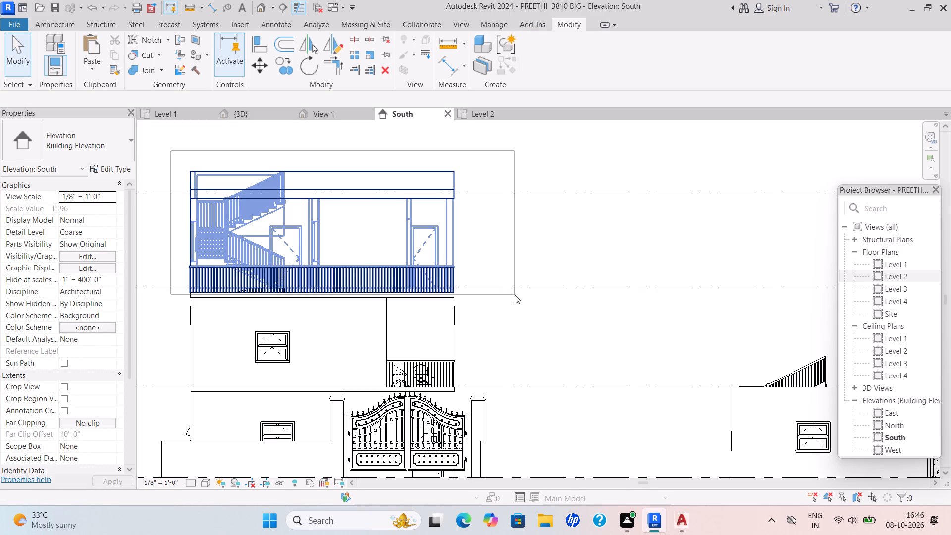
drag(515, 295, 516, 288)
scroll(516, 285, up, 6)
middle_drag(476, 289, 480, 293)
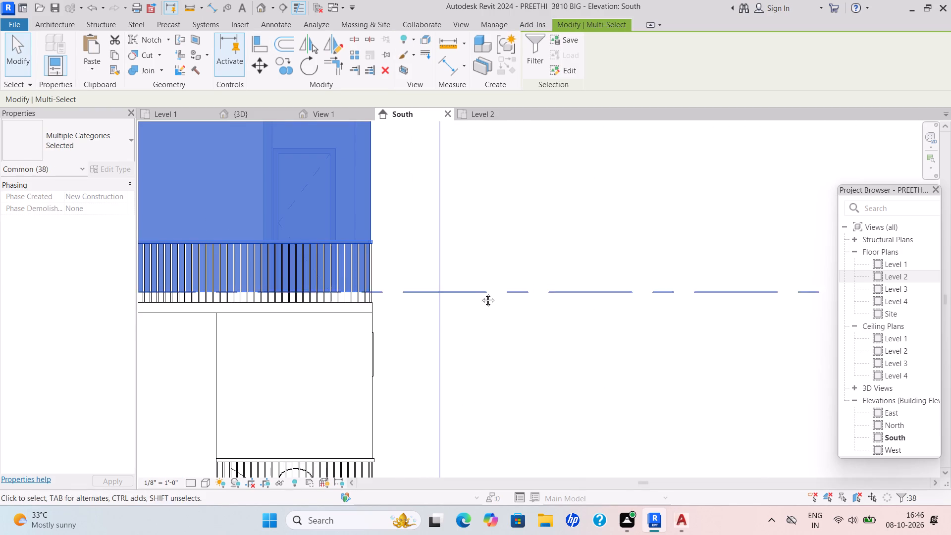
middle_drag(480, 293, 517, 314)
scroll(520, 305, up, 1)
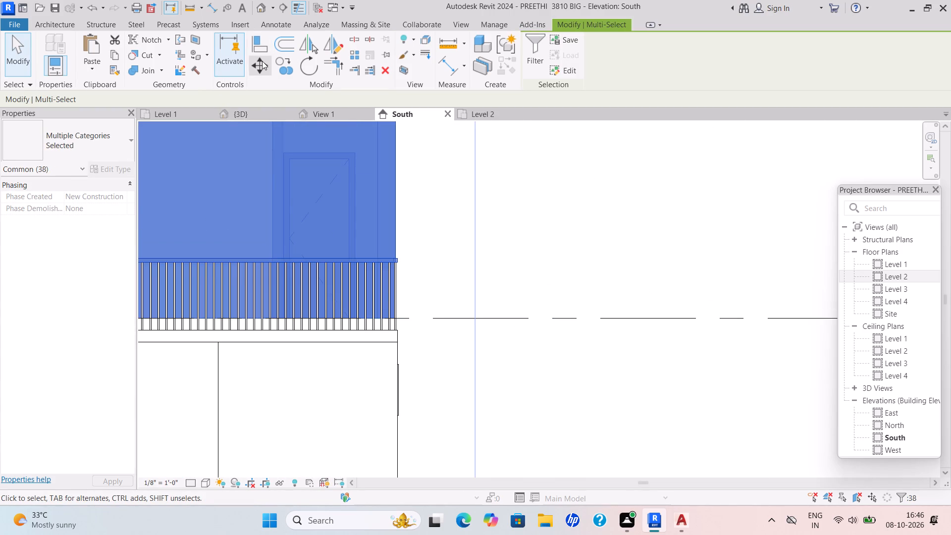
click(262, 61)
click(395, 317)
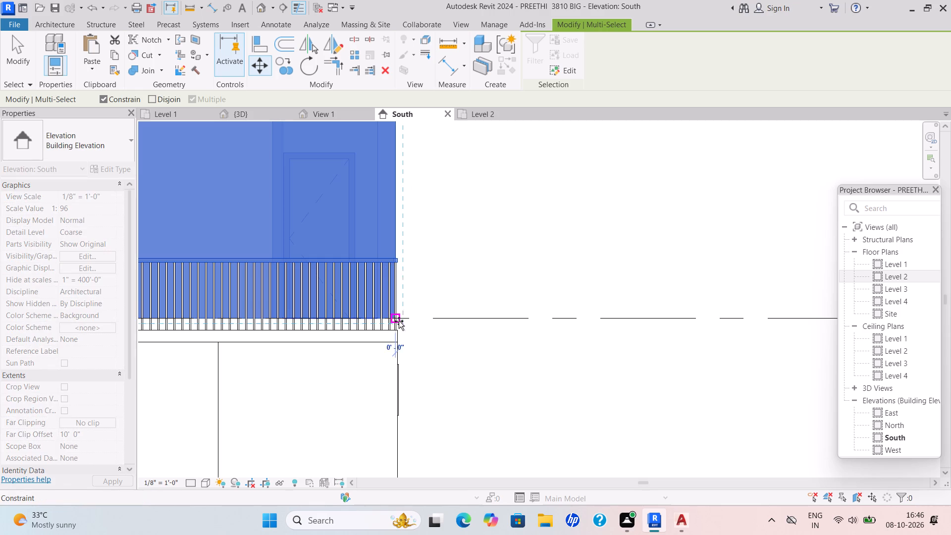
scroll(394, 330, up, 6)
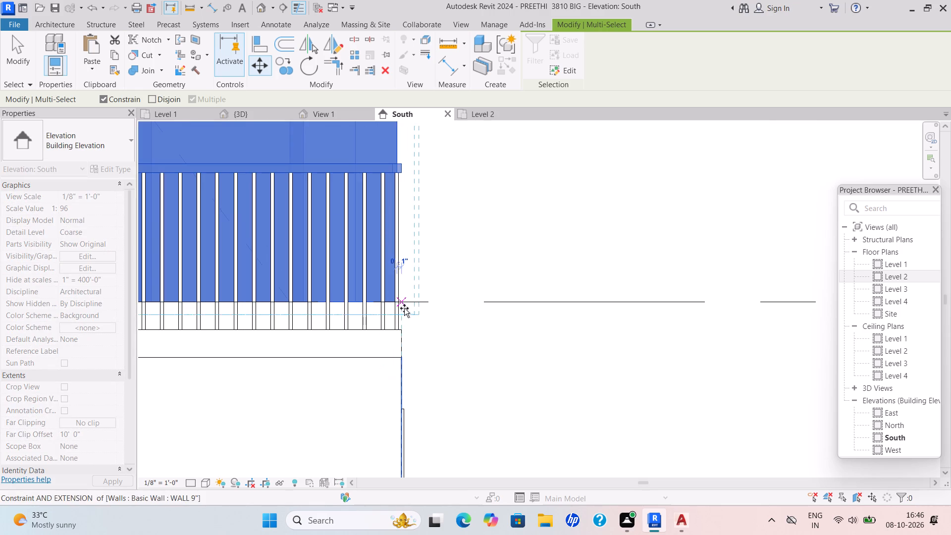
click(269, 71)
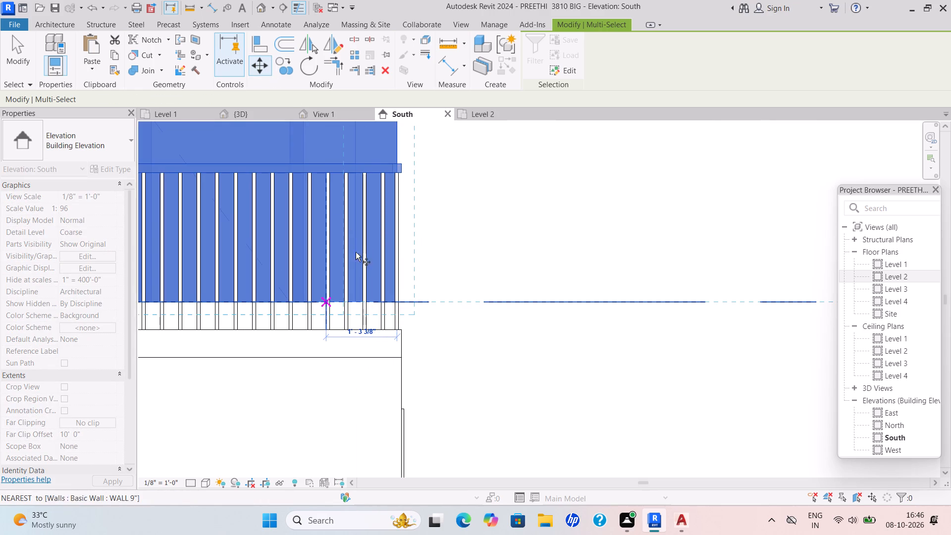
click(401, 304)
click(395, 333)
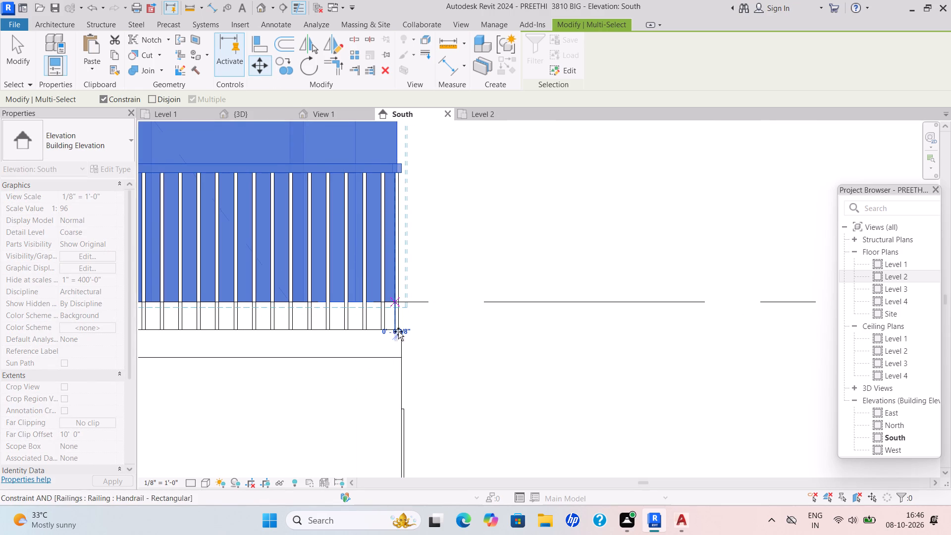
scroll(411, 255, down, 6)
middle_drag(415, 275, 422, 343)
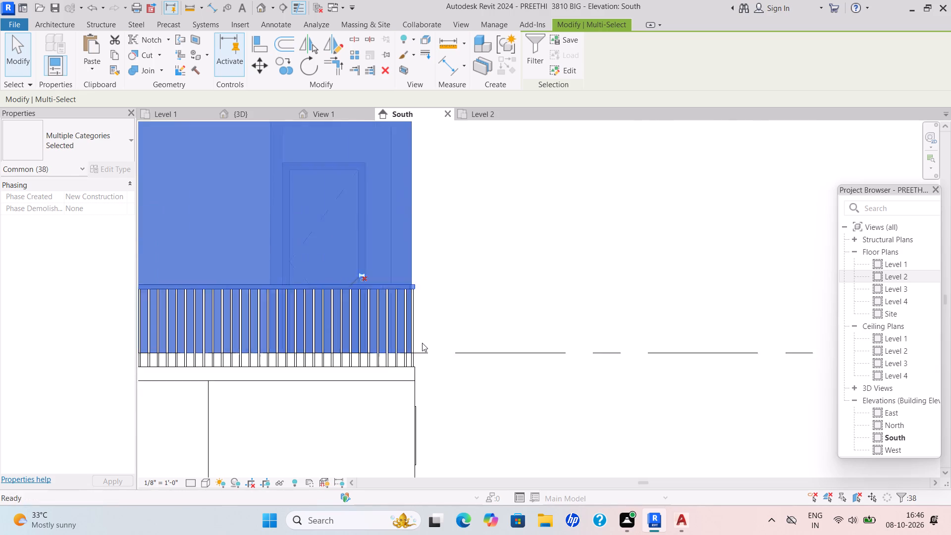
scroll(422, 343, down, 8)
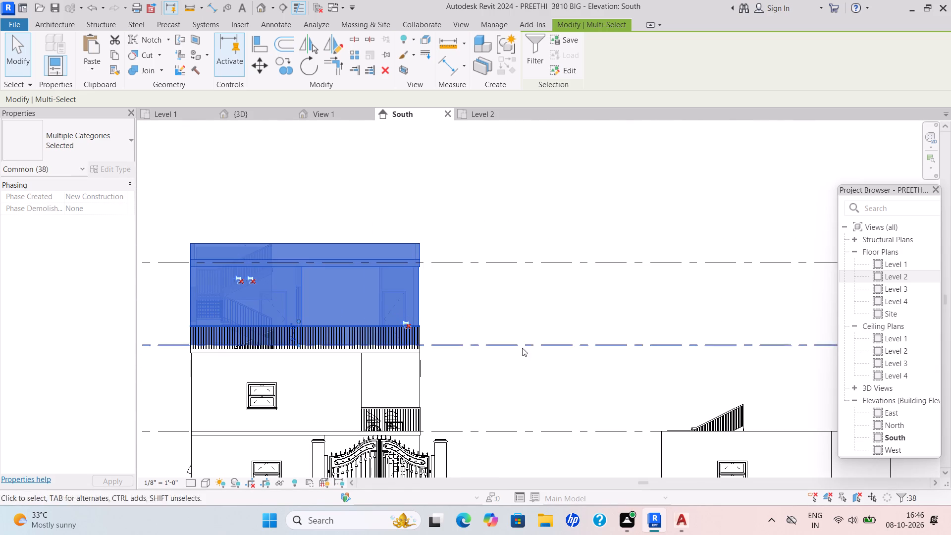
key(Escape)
Examine the Level 3 line against the slab and balcony railing, and compare the level heights in the South elevation.
scroll(544, 362, up, 4)
middle_drag(525, 361, 543, 368)
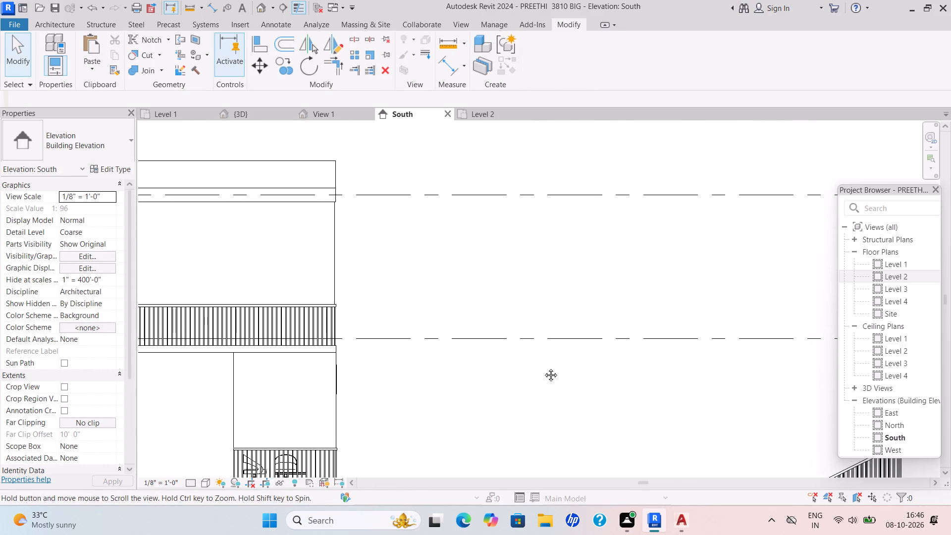
middle_drag(543, 368, 591, 354)
scroll(591, 354, down, 6)
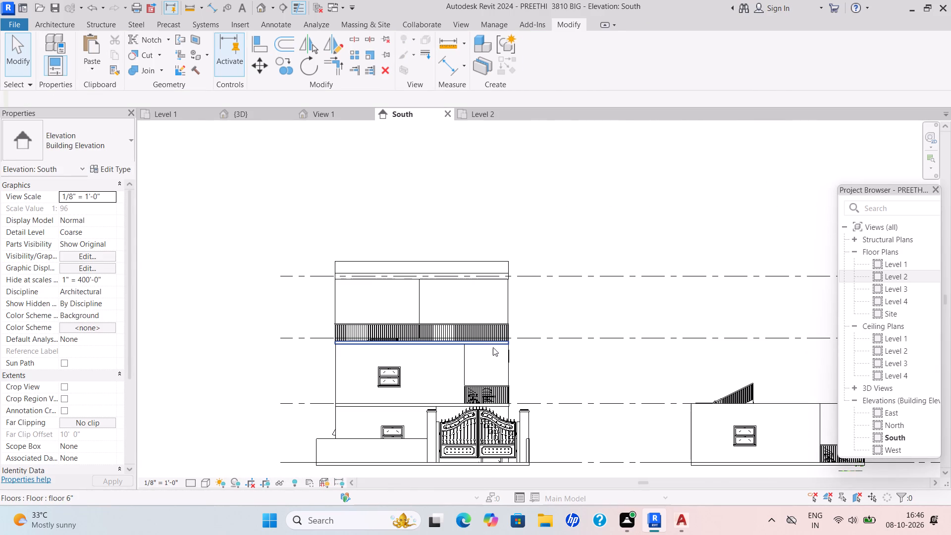
scroll(476, 345, up, 3)
scroll(521, 335, up, 2)
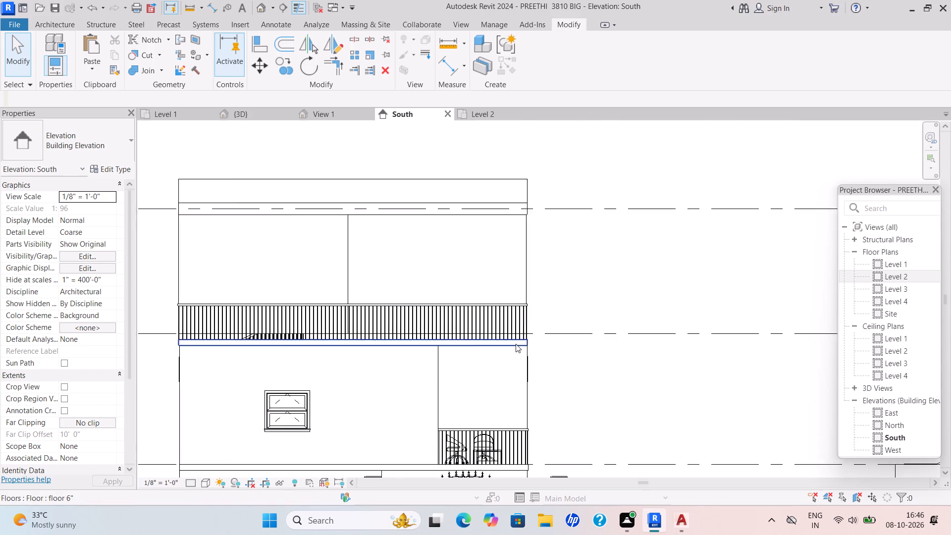
scroll(516, 344, up, 3)
scroll(536, 263, down, 1)
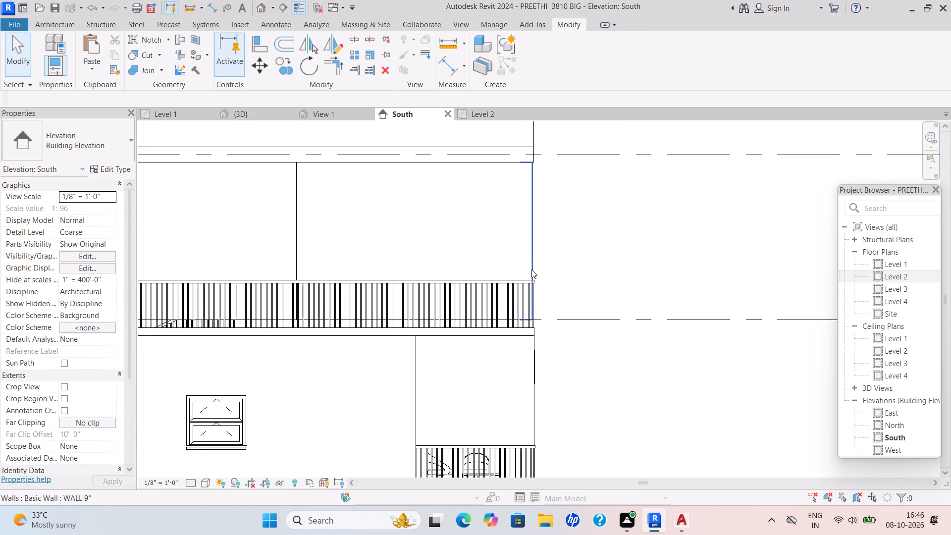
middle_drag(530, 271, 507, 282)
scroll(527, 278, down, 5)
middle_drag(504, 292, 407, 282)
scroll(437, 290, down, 3)
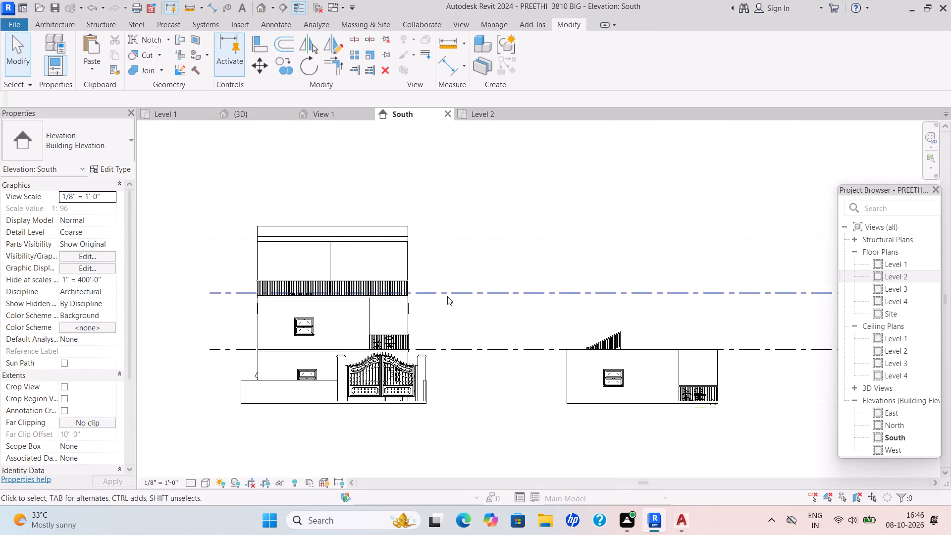
scroll(448, 297, up, 3)
click(448, 297)
click(462, 288)
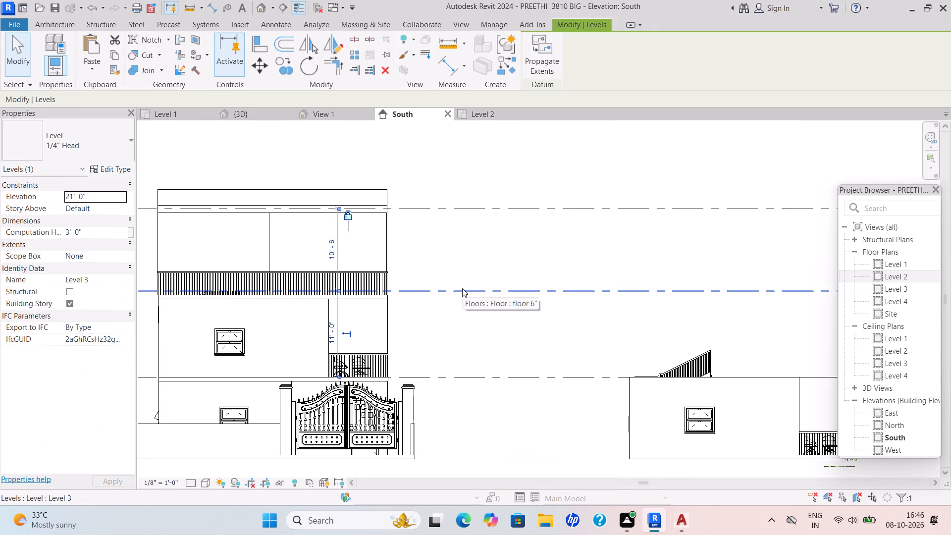
scroll(462, 288, down, 6)
middle_drag(462, 288, 372, 257)
scroll(402, 291, up, 4)
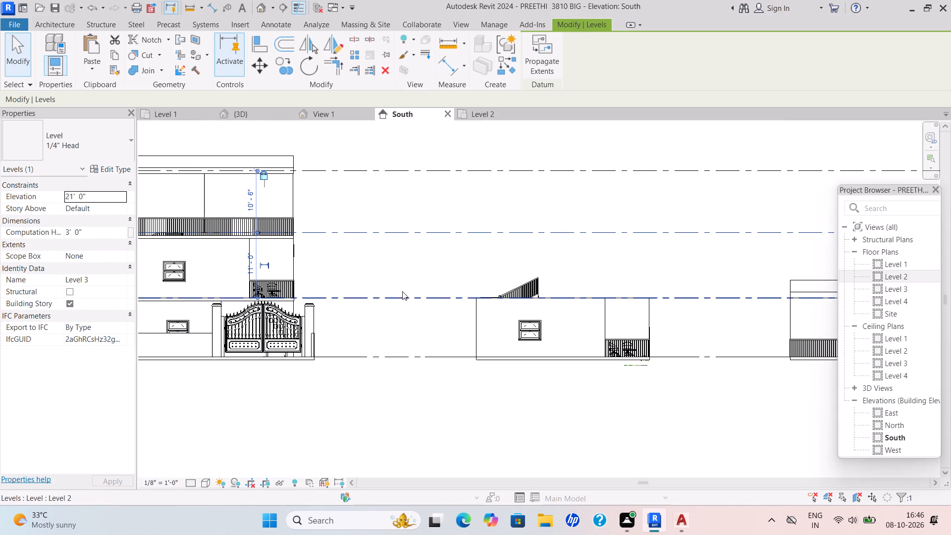
scroll(328, 287, up, 1)
scroll(352, 232, down, 5)
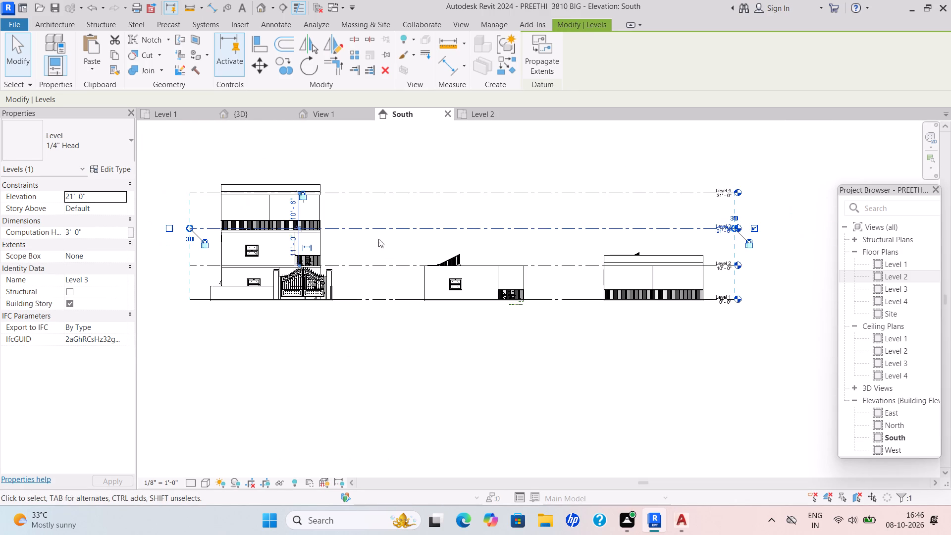
scroll(829, 261, up, 4)
scroll(685, 229, up, 1)
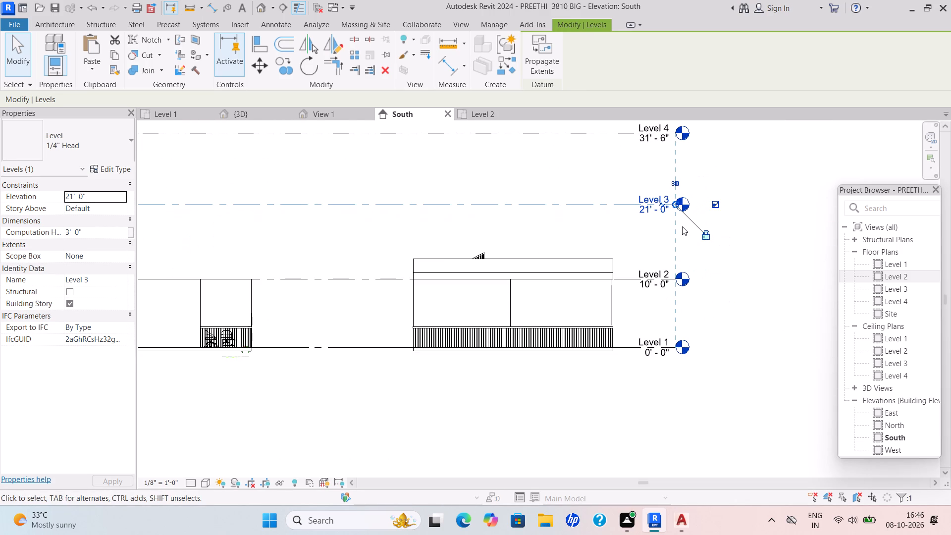
scroll(682, 226, down, 3)
middle_drag(684, 226, 763, 221)
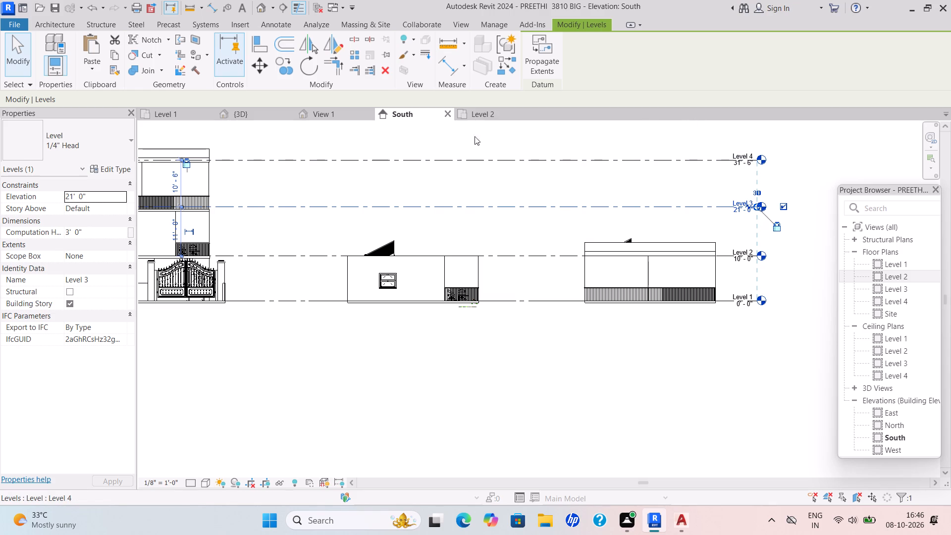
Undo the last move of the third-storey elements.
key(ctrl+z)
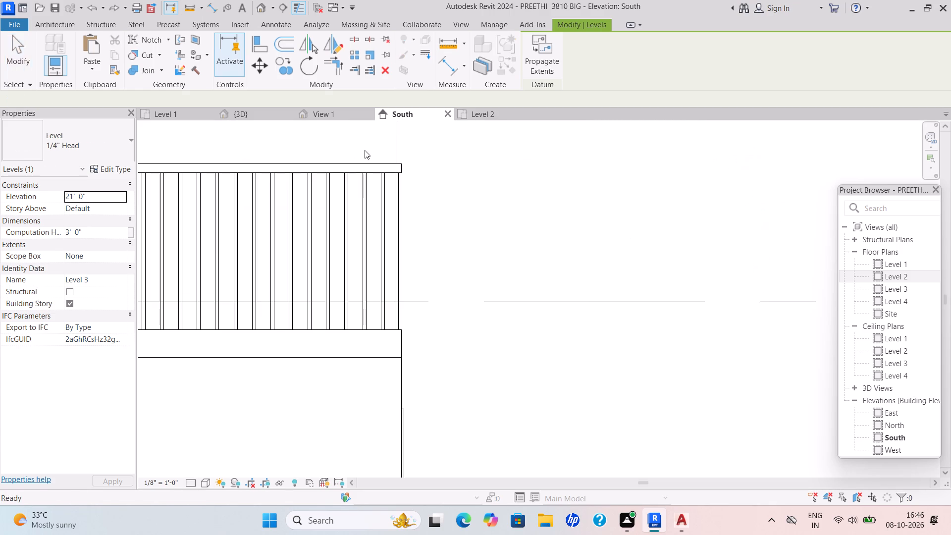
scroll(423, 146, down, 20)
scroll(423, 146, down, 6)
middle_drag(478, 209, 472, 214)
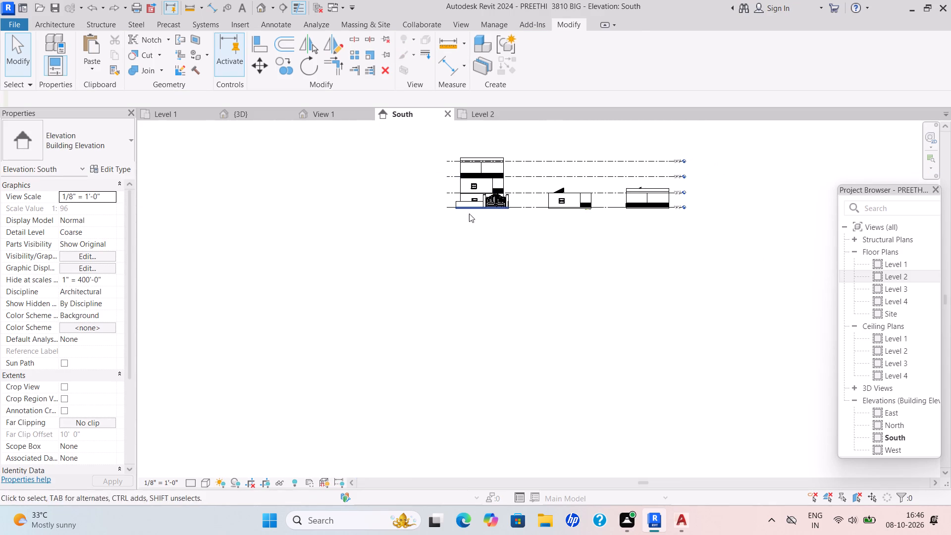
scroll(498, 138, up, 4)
Undo the alignments of the balcony railing and the Level 3 slab on the stacked house.
key(ctrl+z)
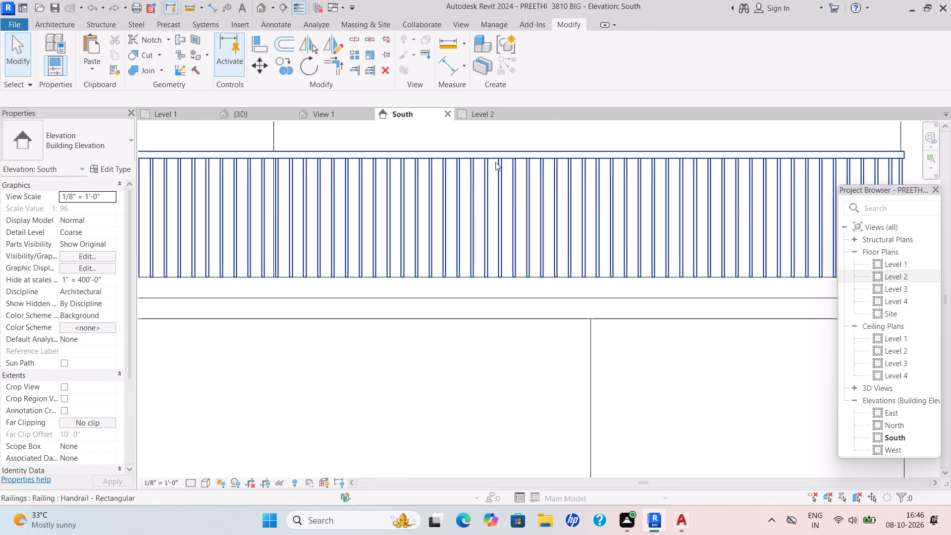
scroll(475, 178, down, 17)
scroll(479, 201, up, 4)
scroll(564, 208, up, 3)
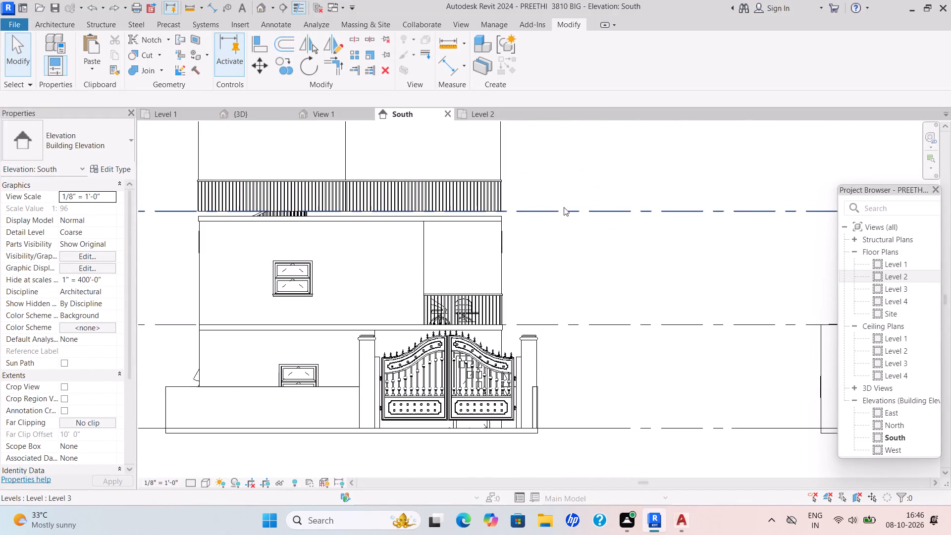
scroll(555, 212, down, 2)
middle_drag(549, 215, 500, 249)
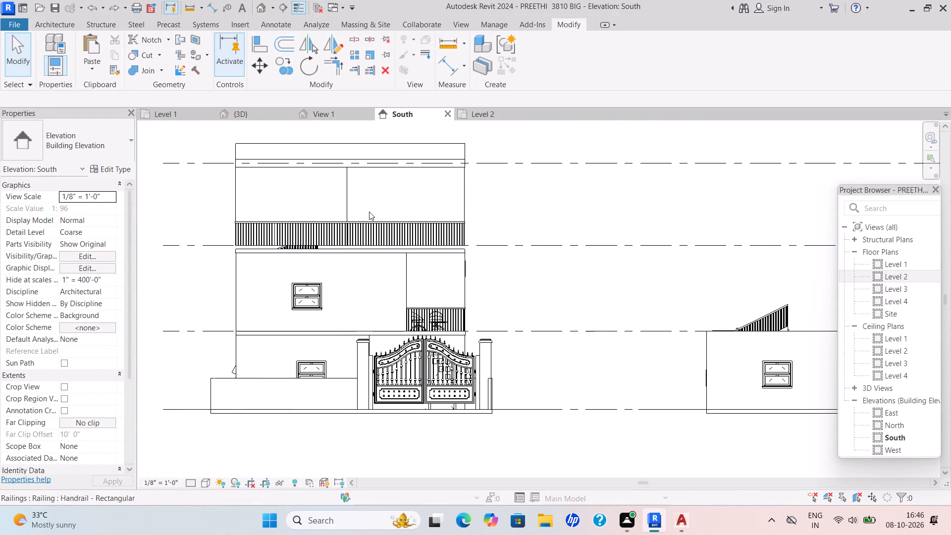
scroll(369, 212, down, 2)
middle_drag(369, 212, 358, 218)
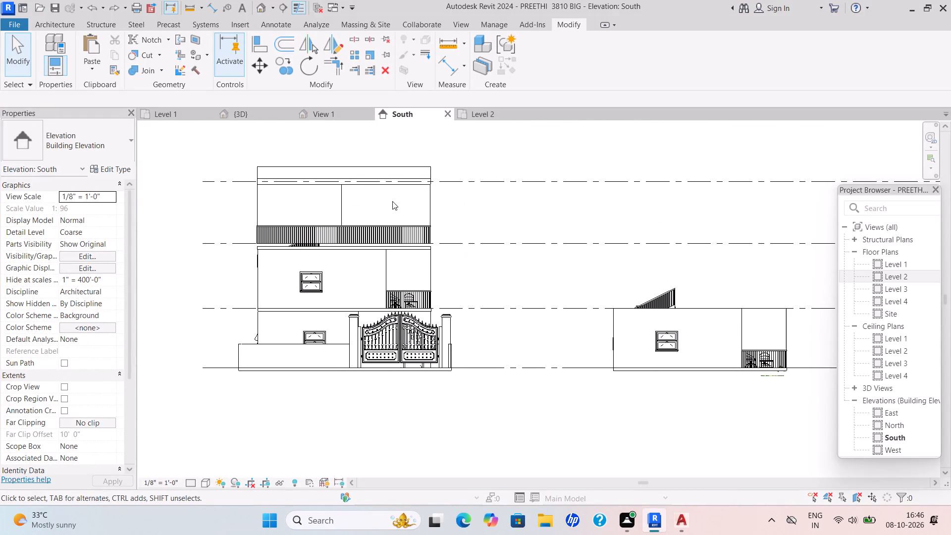
key(ctrl+z)
scroll(491, 237, down, 12)
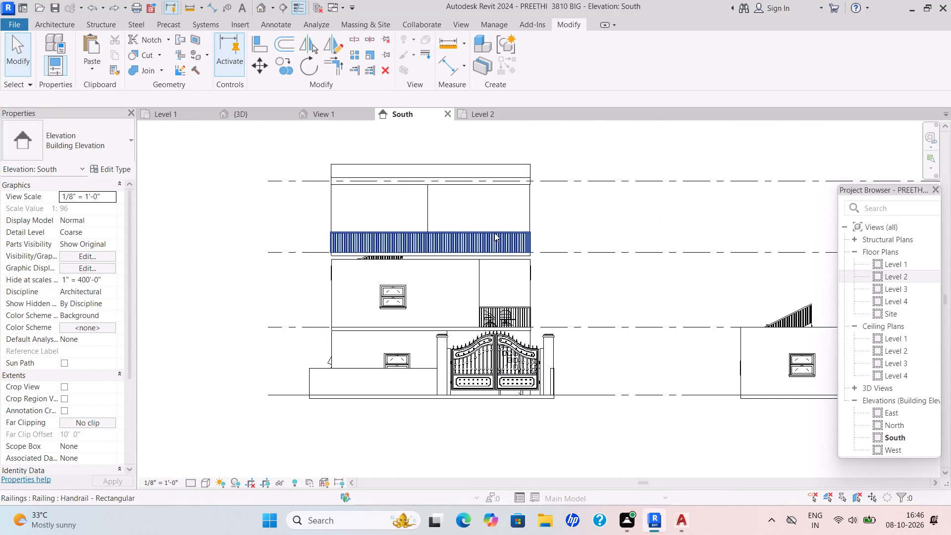
scroll(494, 233, down, 3)
middle_drag(483, 239, 380, 265)
Keep undoing the earlier edits back to before the third storey was placed on the gated house.
key(ctrl+z)
key(ctrl+z)
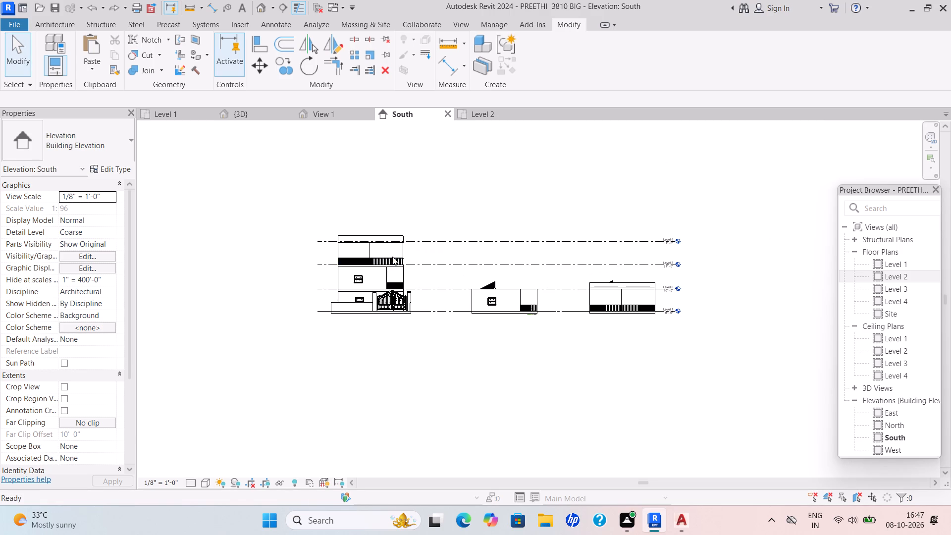
ctrl+scroll(454, 239, down, 18)
middle_drag(462, 237, 407, 253)
text(ZZ)
key(z)
key(ctrl+z)
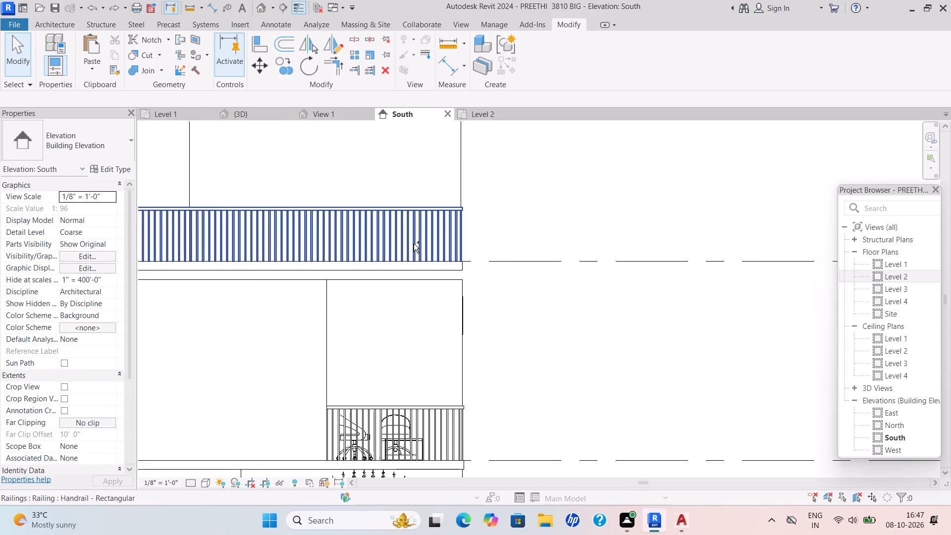
ctrl+scroll(414, 244, down, 4)
key(ctrl+z)
key(ctrl+z)
key(ctrl+z)
key(ctrl+z)
ctrl+scroll(414, 244, down, 19)
middle_drag(426, 241, 346, 261)
text(ZZZ)
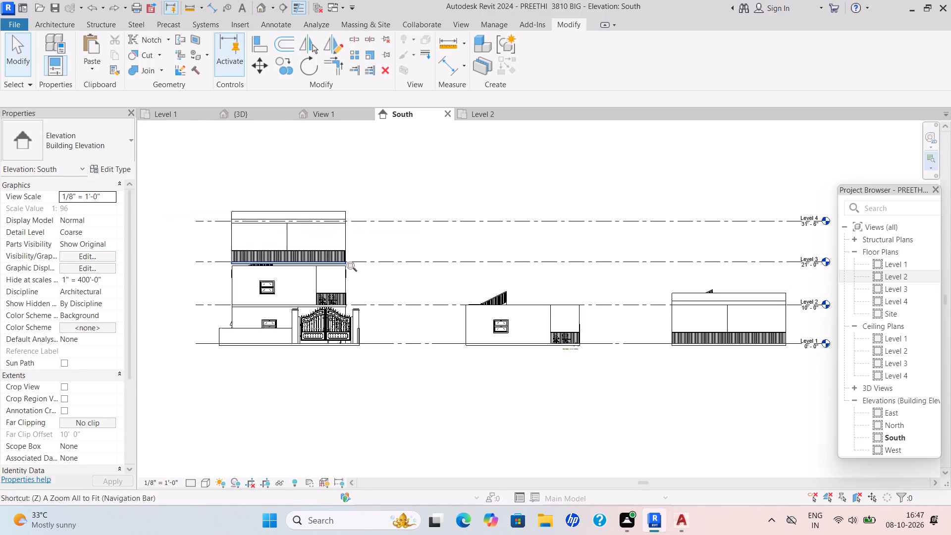
key(z)
text(ZZZZZ)
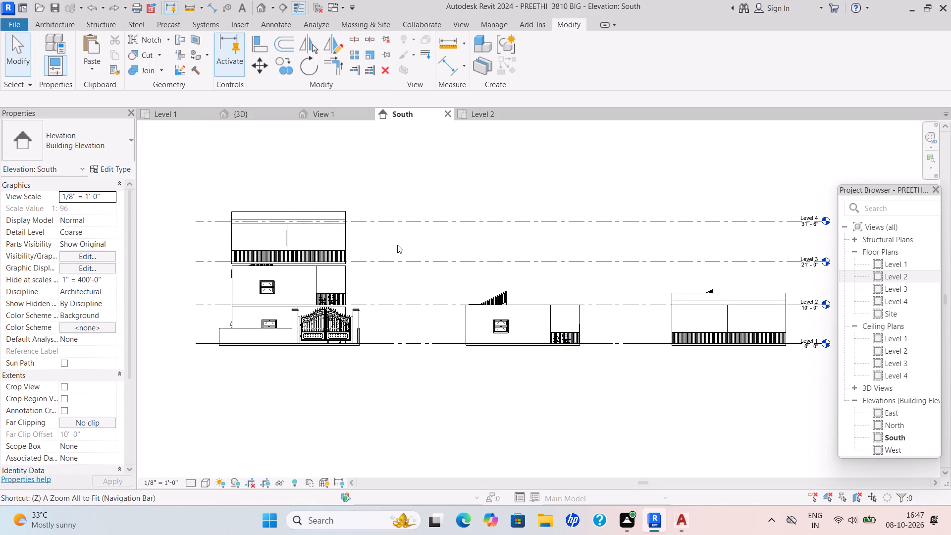
text(ZZZ)
key(ctrl+z)
key(ctrl+z)
key(ctrl+z)
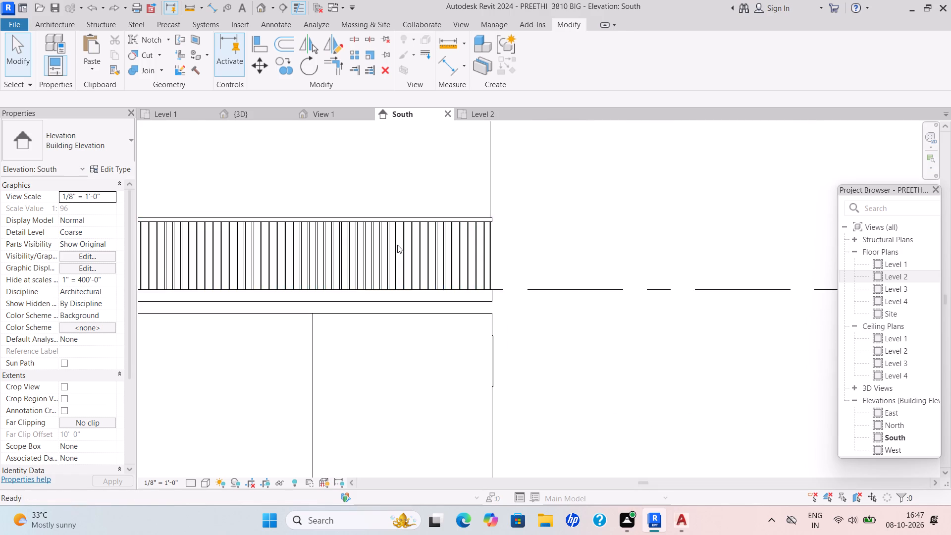
key(ctrl+z)
ctrl+scroll(421, 233, down, 20)
ctrl+scroll(421, 233, down, 3)
middle_drag(404, 244, 387, 251)
middle_drag(381, 254, 333, 267)
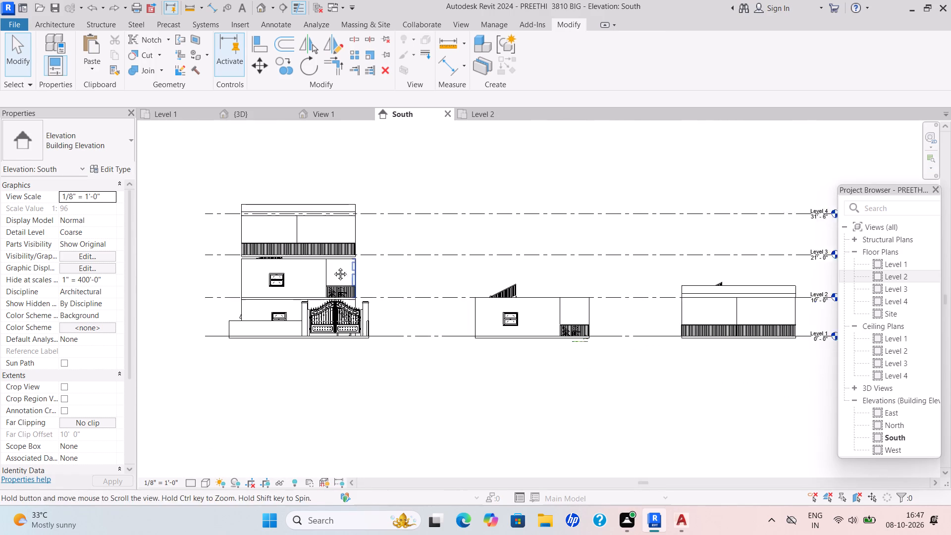
middle_drag(333, 267, 332, 267)
key(ctrl+z)
key(ctrl+z)
key(ctrl+z)
key(ctrl+z)
key(ctrl+z)
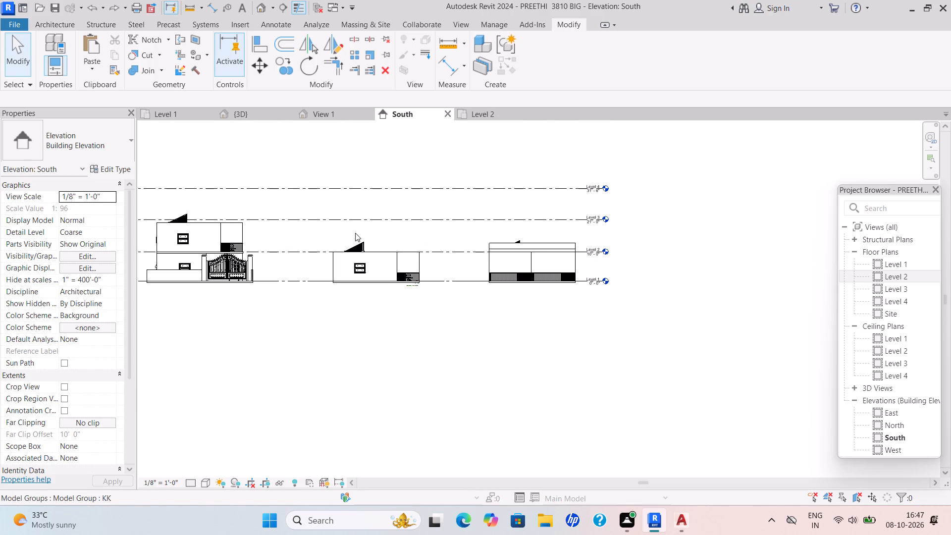
Examine the level lines and their heights against the house models in the South elevation.
scroll(357, 233, down, 1)
middle_drag(387, 257, 407, 267)
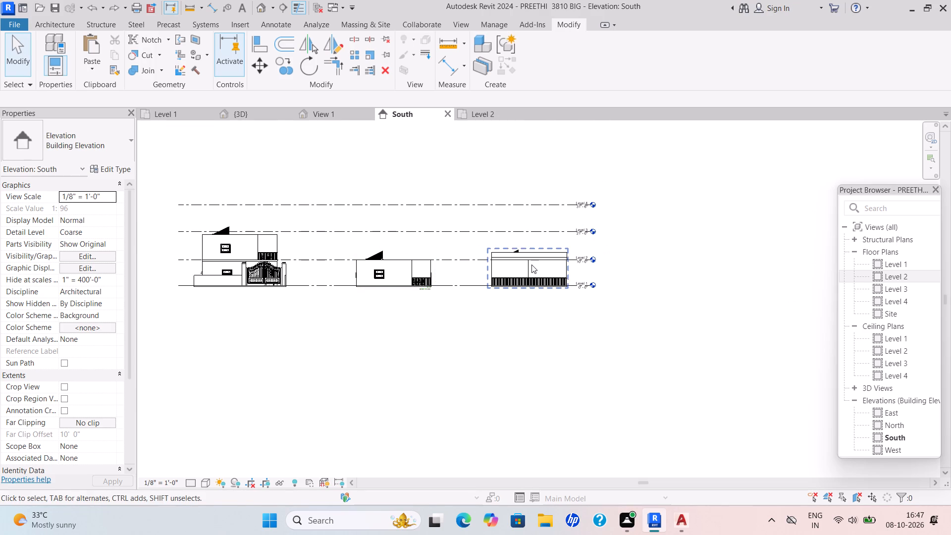
click(531, 265)
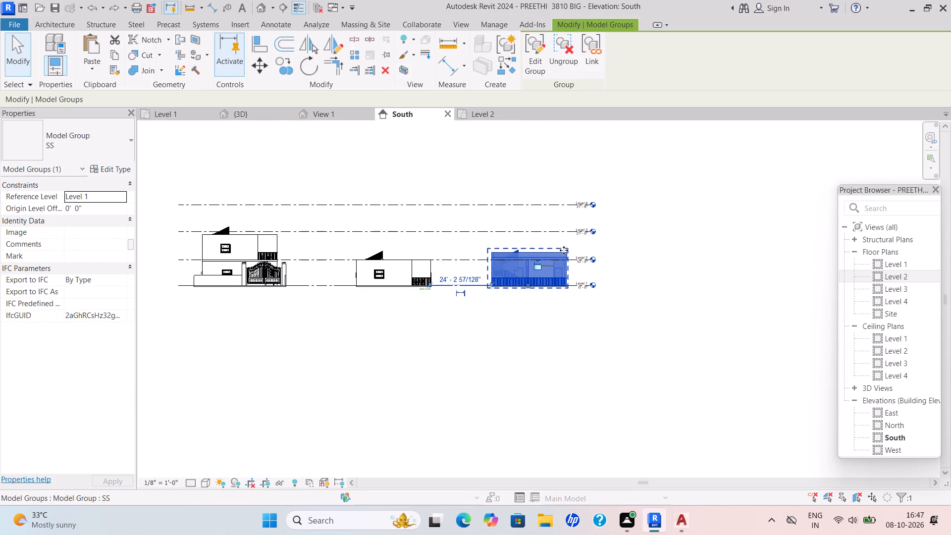
key(Escape)
scroll(590, 234, up, 6)
scroll(612, 231, down, 1)
middle_drag(619, 231, 687, 236)
scroll(679, 236, down, 1)
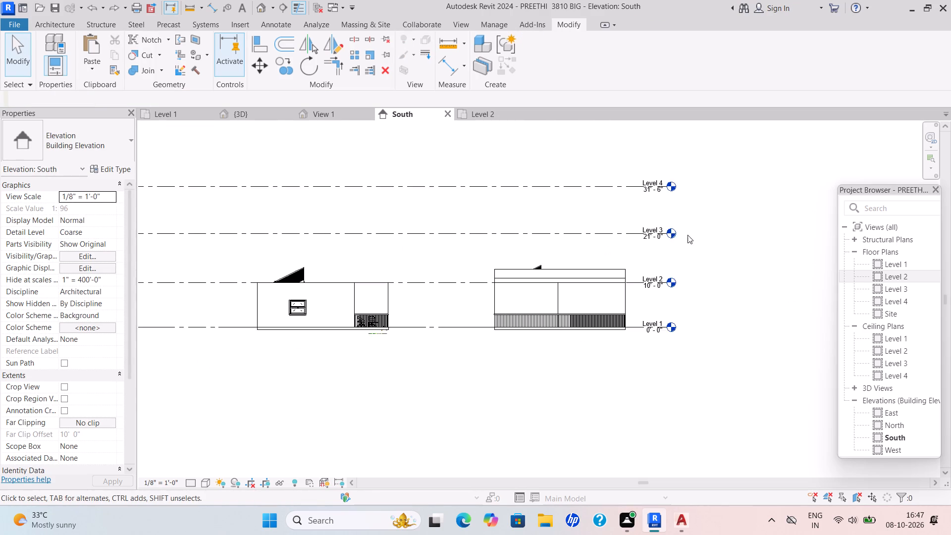
scroll(687, 234, down, 3)
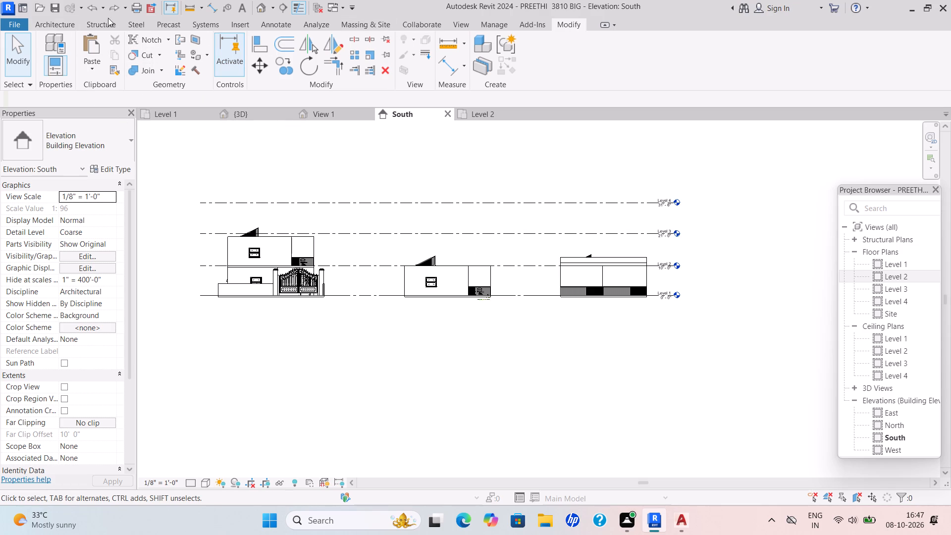
Add a level by picking the Level 2 line with an offset of 10' 6" above it.
click(55, 26)
click(850, 53)
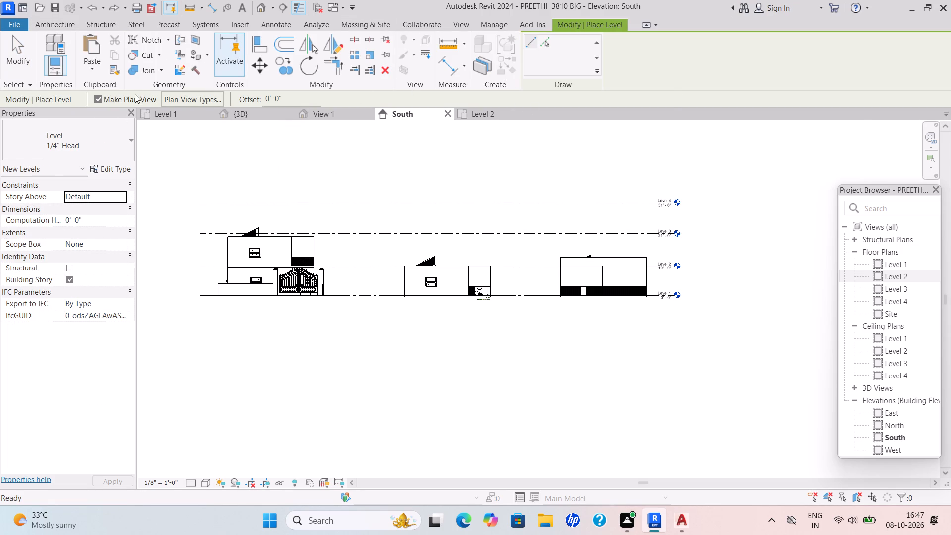
drag(280, 94, 218, 105)
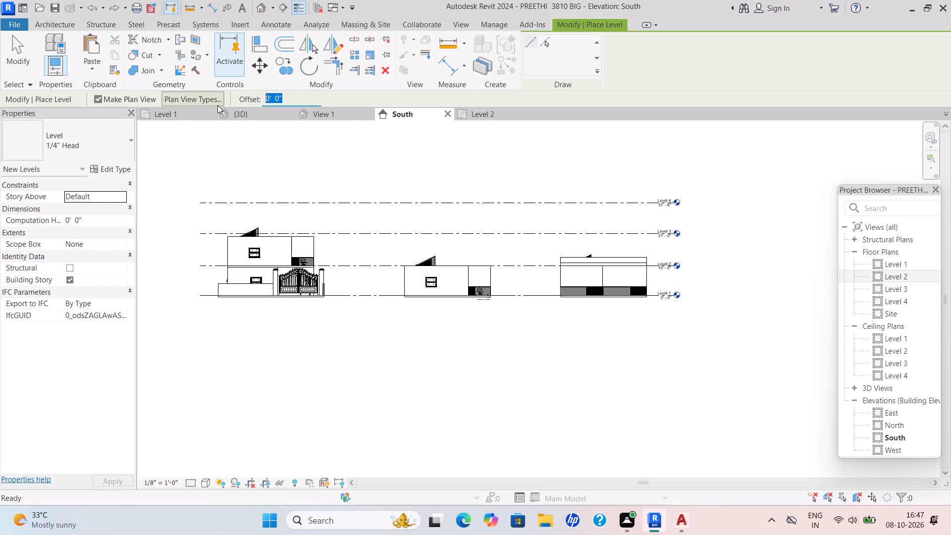
key(BackSpace)
text(10'6")
key(Return)
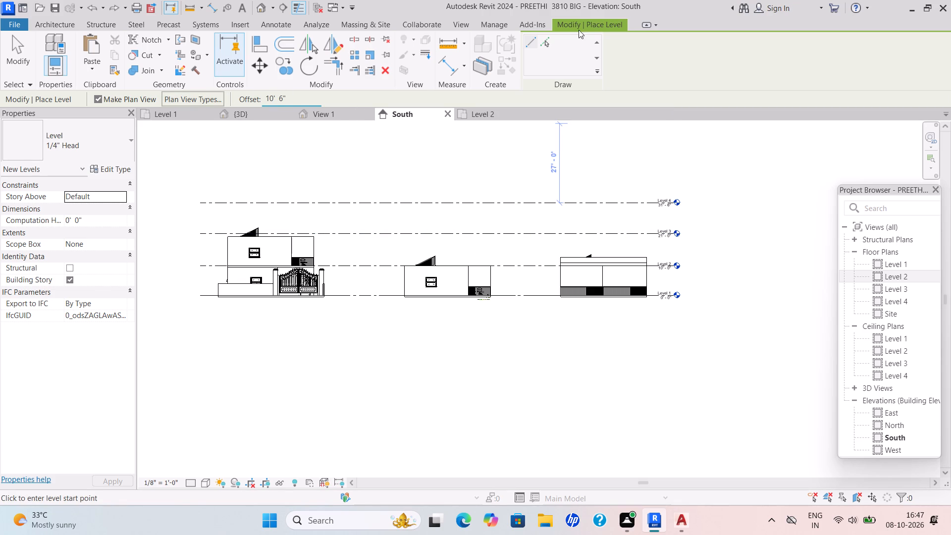
click(548, 39)
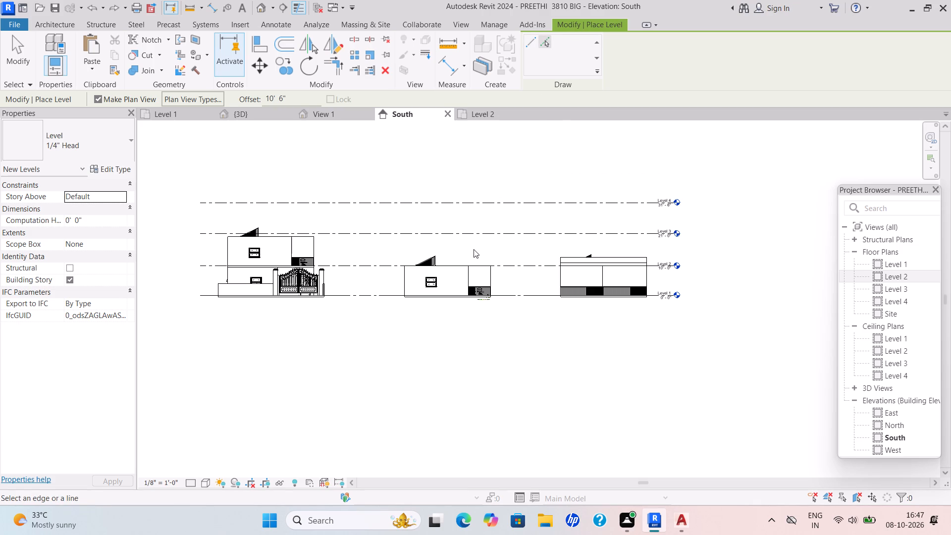
scroll(474, 249, up, 4)
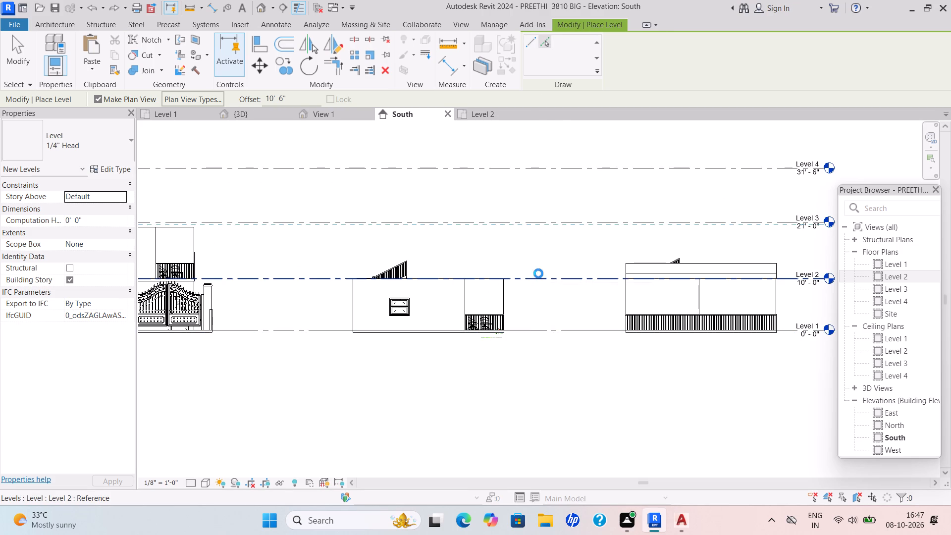
click(538, 273)
scroll(656, 223, down, 1)
middle_drag(645, 223, 435, 199)
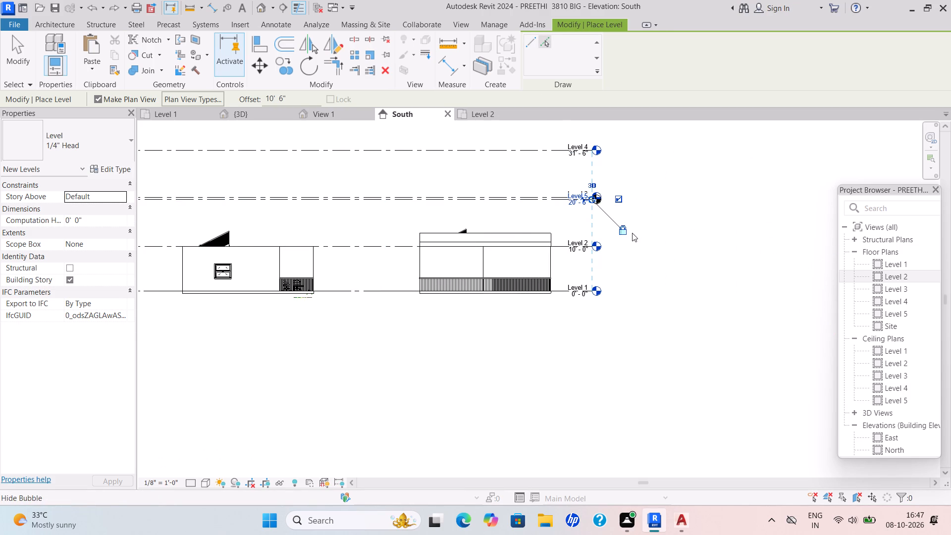
Unlock the new 20' 6" level's end from the other levels and extend its head outward, clear of the Level 3 label.
click(627, 235)
scroll(590, 204, up, 5)
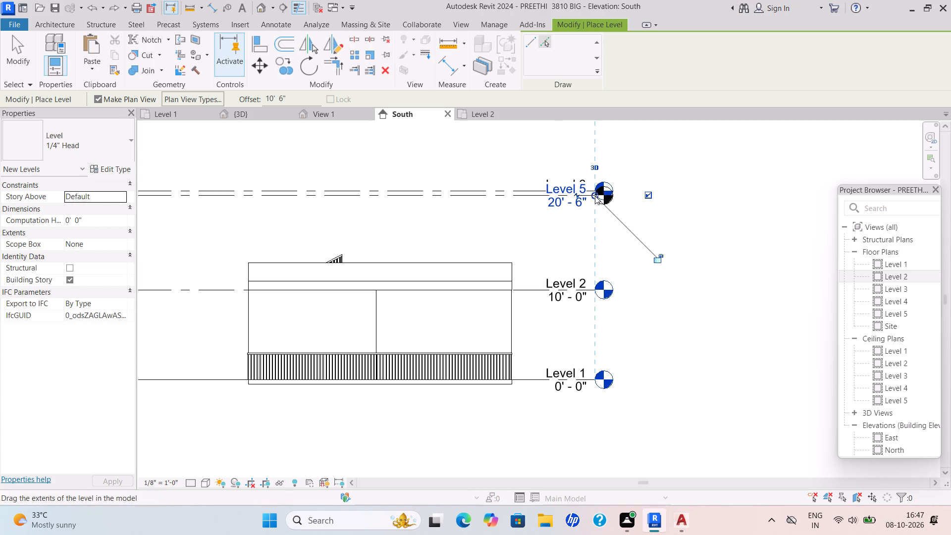
drag(595, 195, 762, 197)
scroll(721, 228, down, 2)
middle_drag(716, 231, 643, 251)
scroll(645, 251, down, 1)
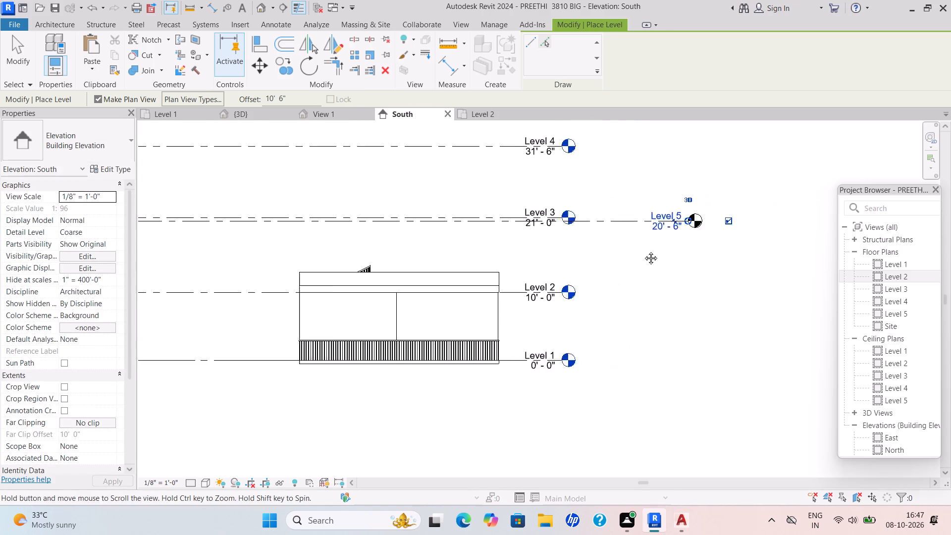
middle_drag(643, 251, 623, 256)
key(Escape)
key(Escape)
Rename the 21' 0" level, Level 3, as SLAB and rename its corresponding views too.
scroll(537, 220, up, 5)
click(528, 230)
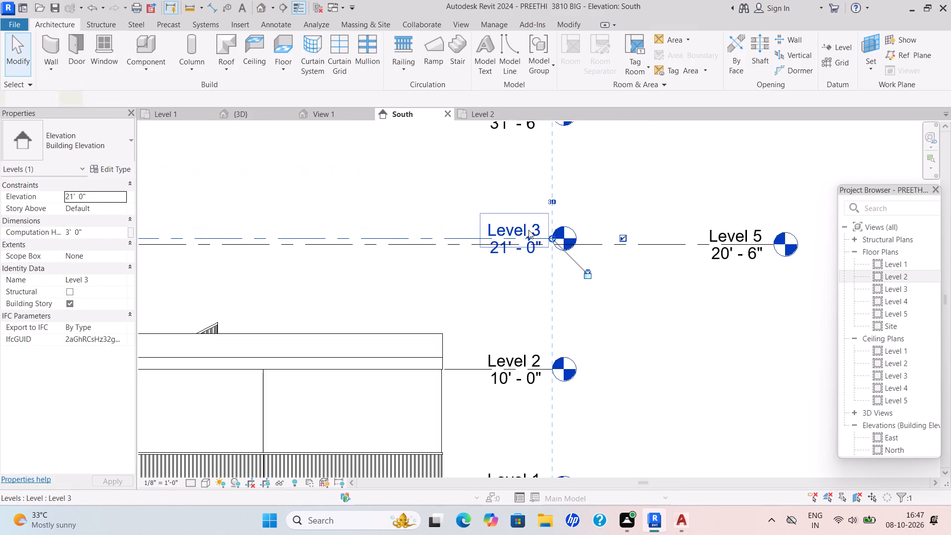
key(Escape)
click(539, 231)
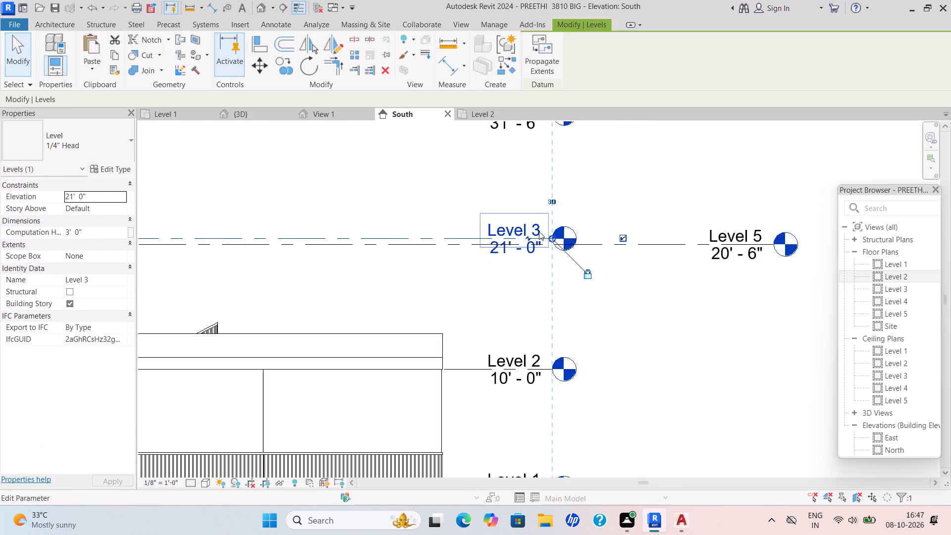
key(Escape)
scroll(529, 231, up, 3)
double_click(529, 231)
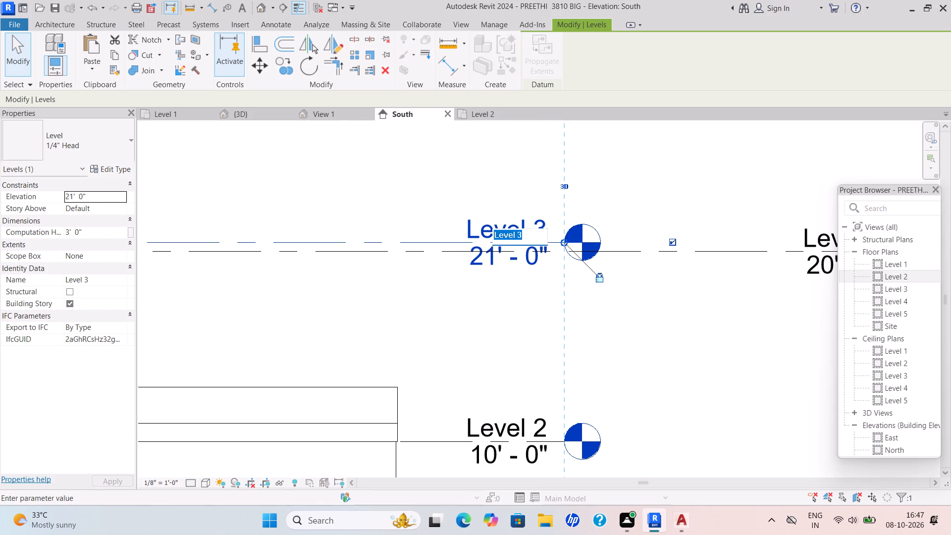
key(BackSpace)
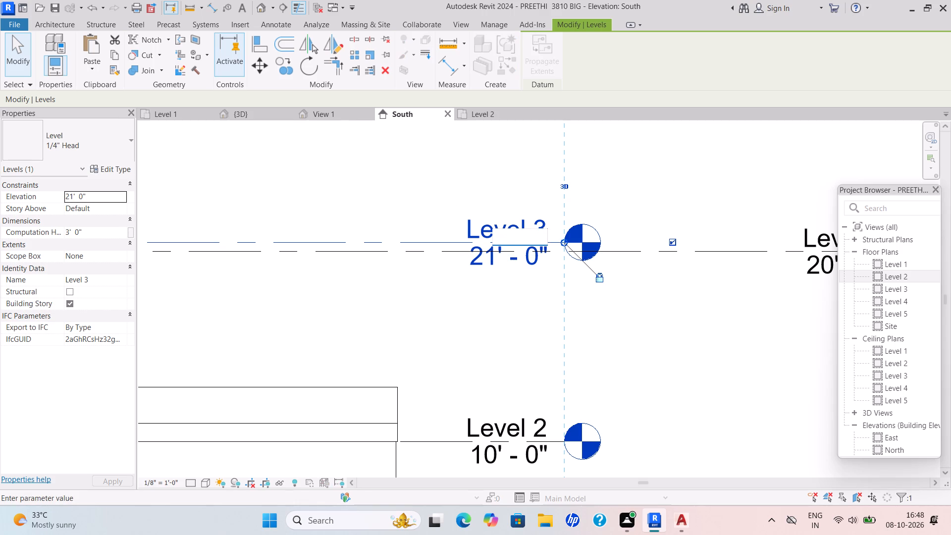
text(SLAB)
key(Return)
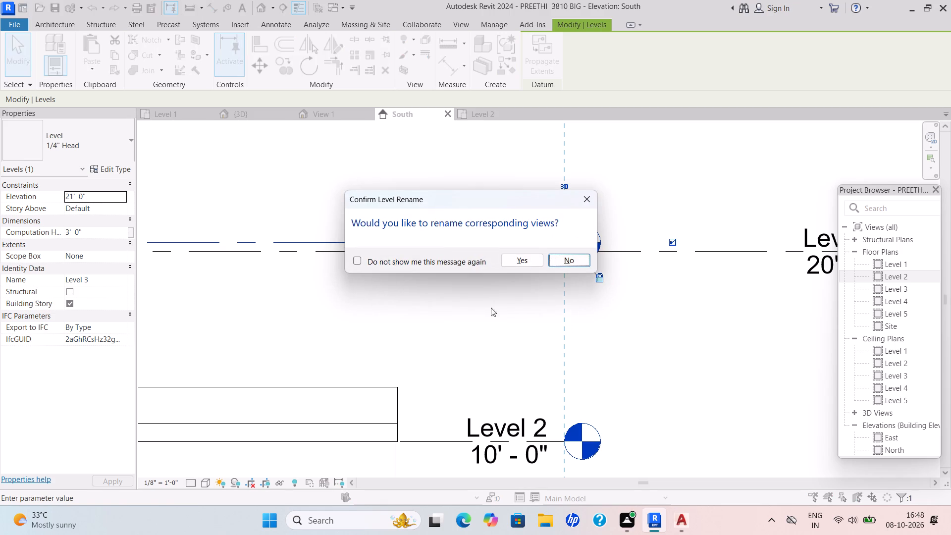
click(524, 258)
scroll(539, 285, down, 3)
key(Escape)
Rename the new 20' 6" level as LEVEL 3, along with its corresponding views.
middle_drag(541, 316, 450, 344)
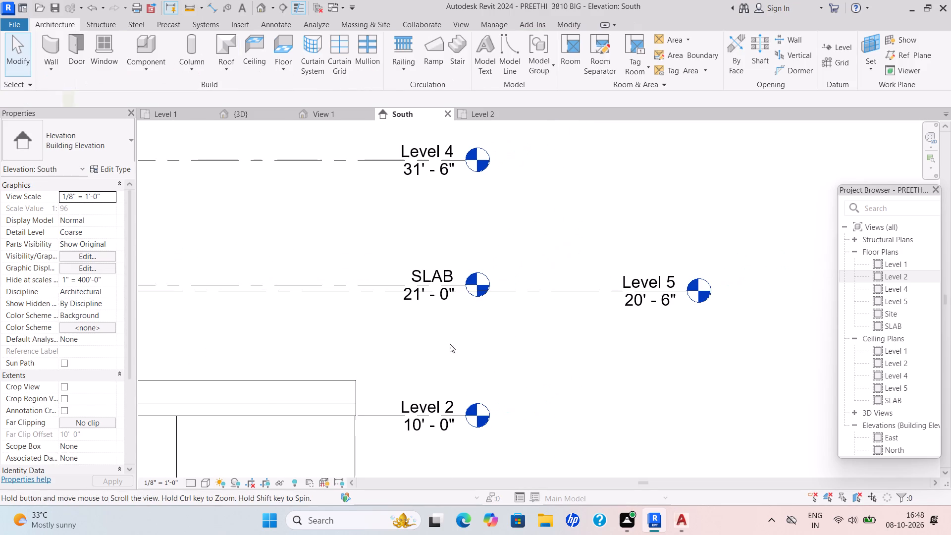
click(672, 279)
click(672, 279)
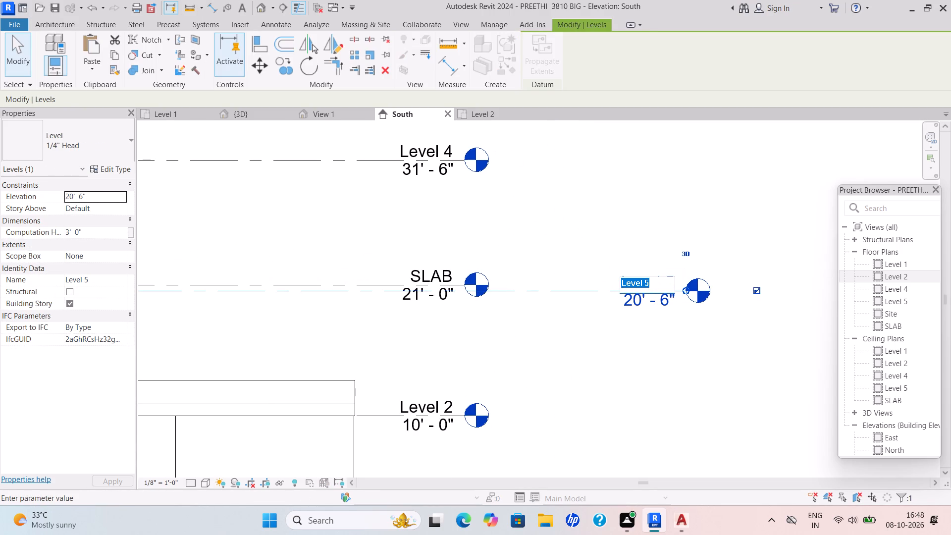
key(BackSpace)
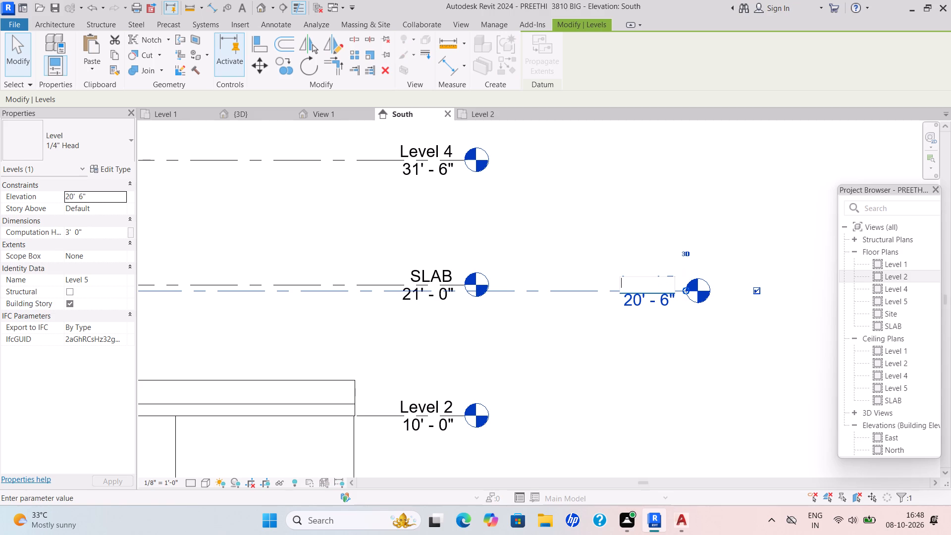
text(LEVEL)
key(space)
key(3)
key(Return)
click(521, 265)
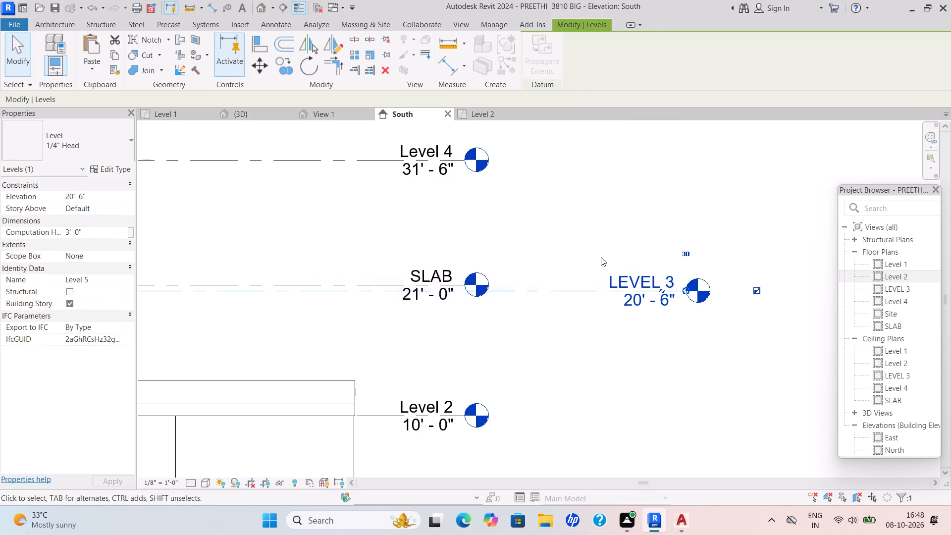
scroll(735, 293, down, 7)
middle_drag(776, 280, 843, 240)
key(Escape)
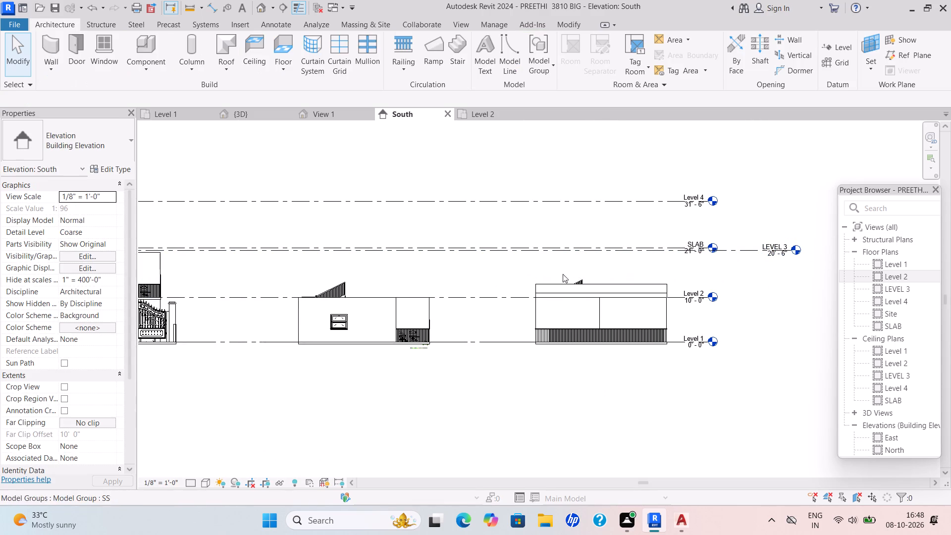
Copy the SS model group at Level 1 and paste it aligned to LEVEL 3.
click(557, 290)
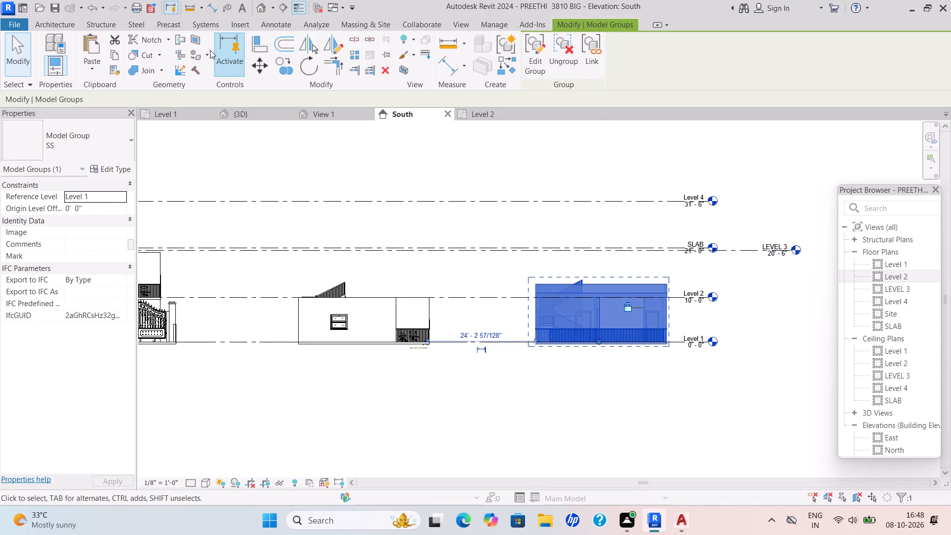
click(115, 55)
click(100, 61)
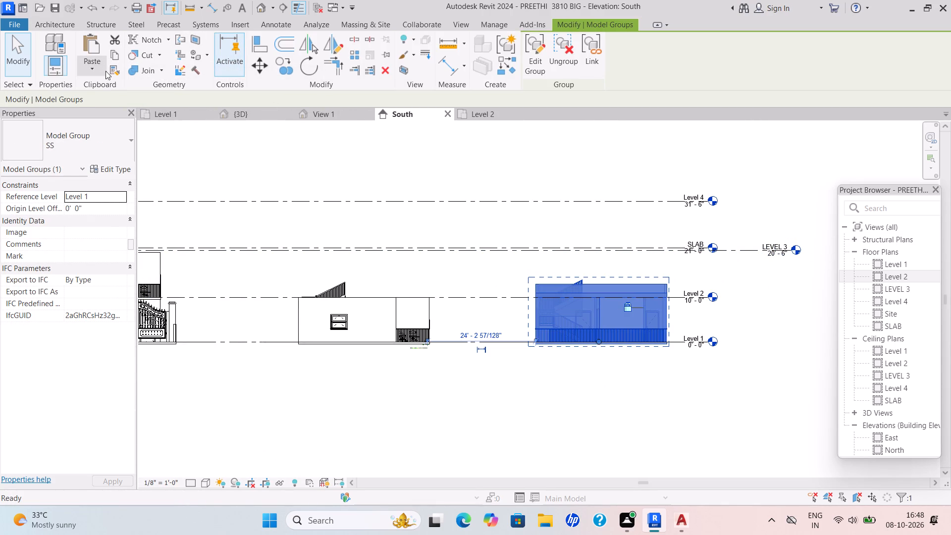
click(115, 110)
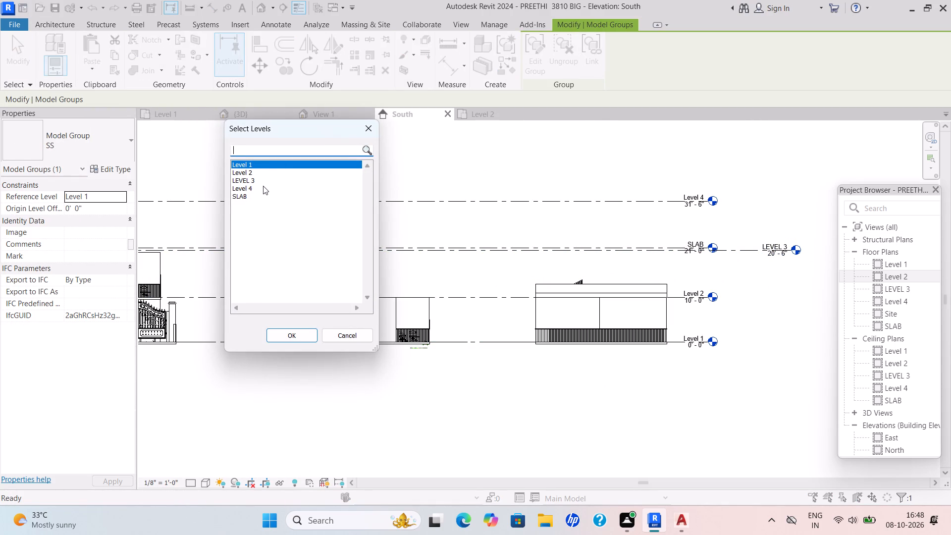
click(263, 180)
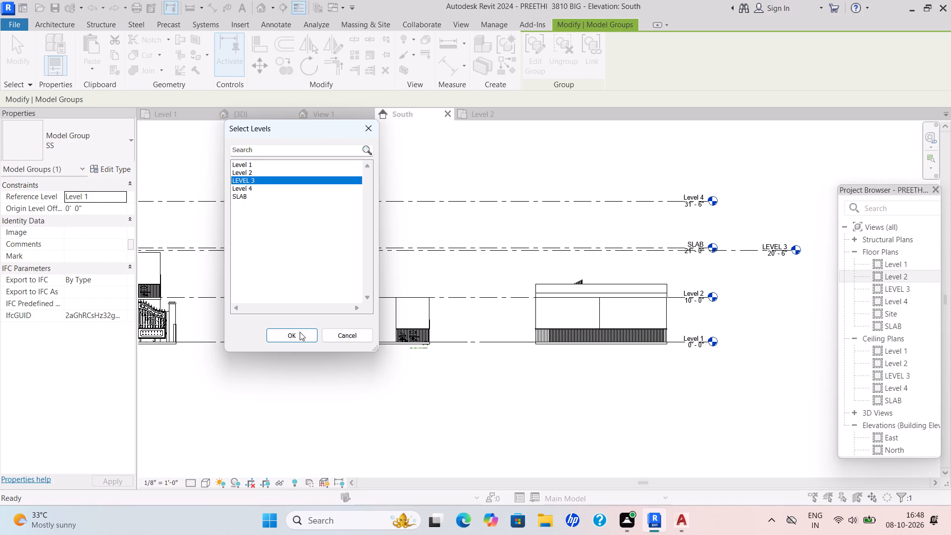
click(300, 334)
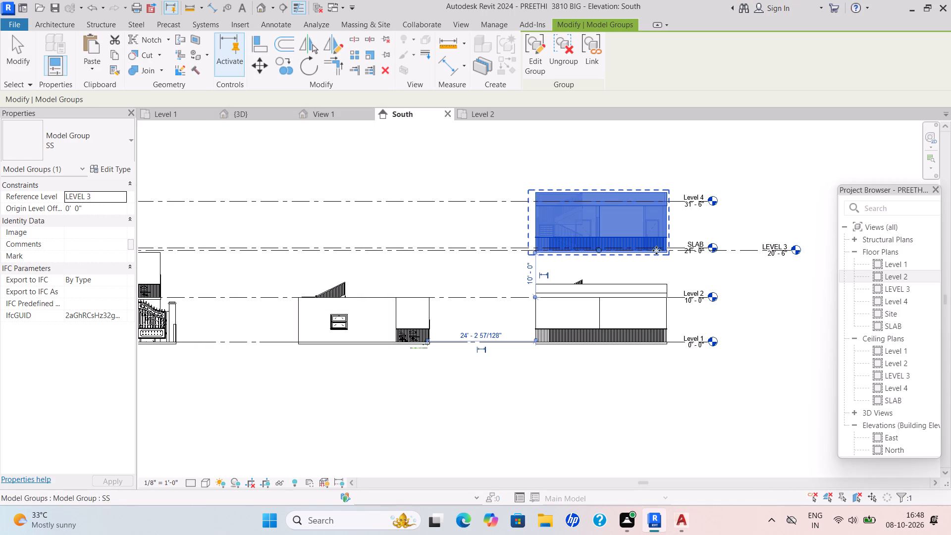
Align the outer side edge of the pasted SS storey with the matching outer wall edge of the gated house.
click(260, 41)
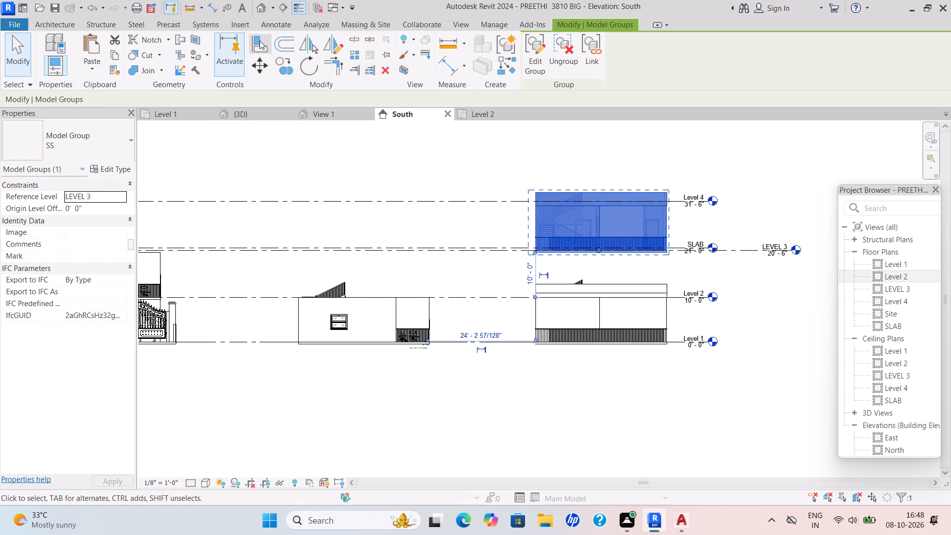
scroll(511, 158, down, 2)
middle_drag(522, 165, 658, 210)
scroll(297, 278, up, 2)
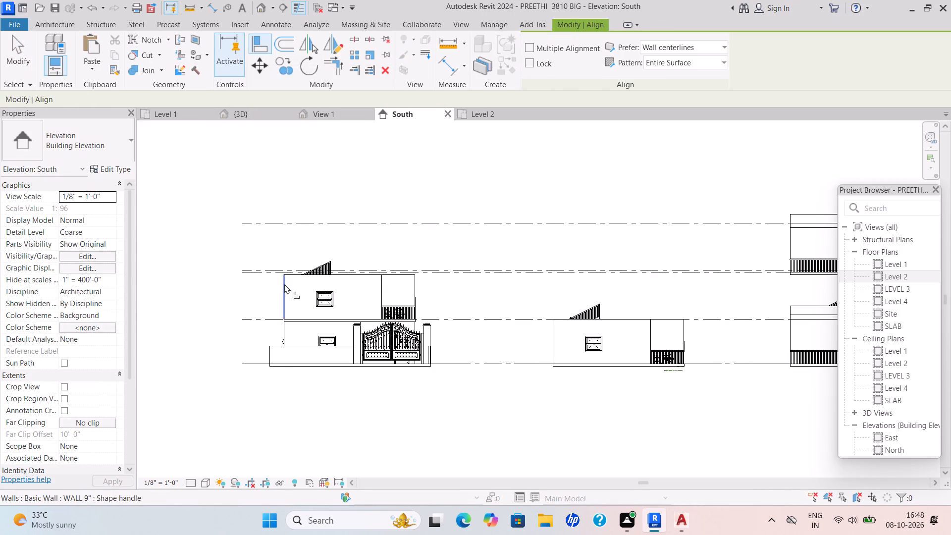
click(284, 284)
scroll(633, 335, down, 3)
middle_drag(630, 336, 391, 279)
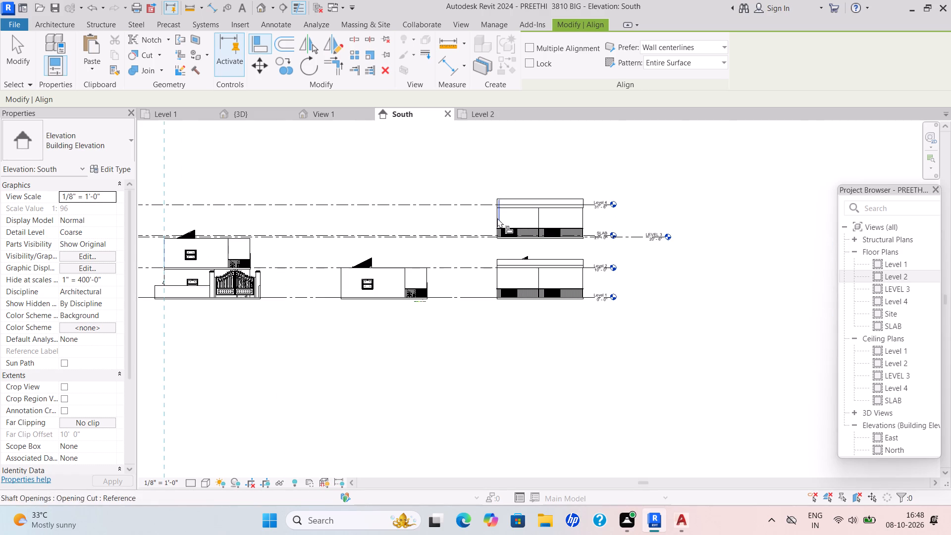
click(497, 217)
scroll(517, 209, down, 4)
middle_drag(534, 215, 540, 219)
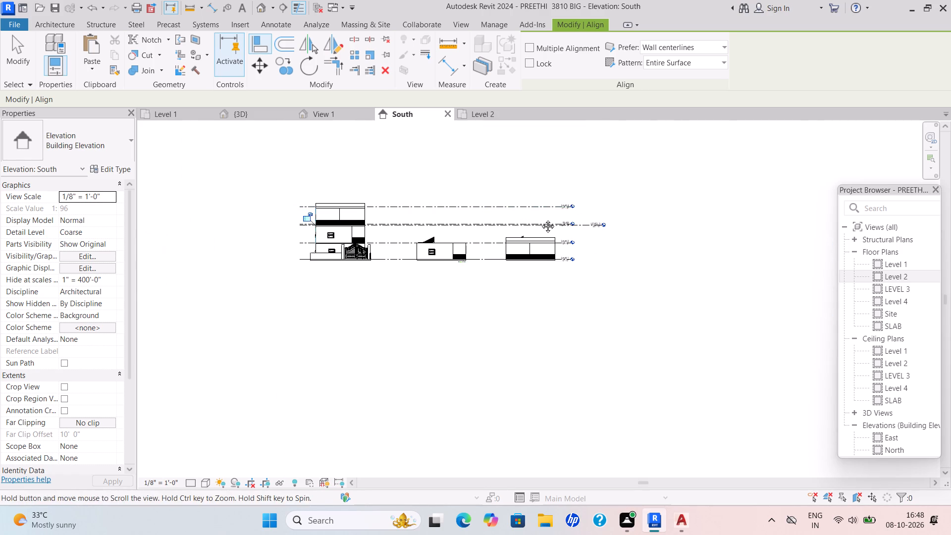
middle_drag(540, 219, 564, 220)
scroll(399, 222, up, 11)
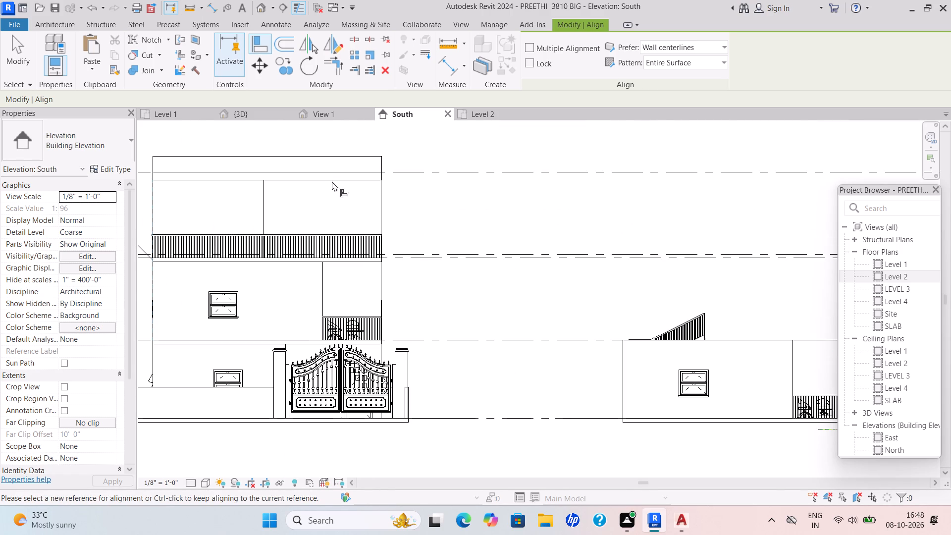
Examine the stacked three-storey gated house in the 3D view, checking how the storeys meet along the side wall.
click(233, 111)
scroll(452, 209, down, 1)
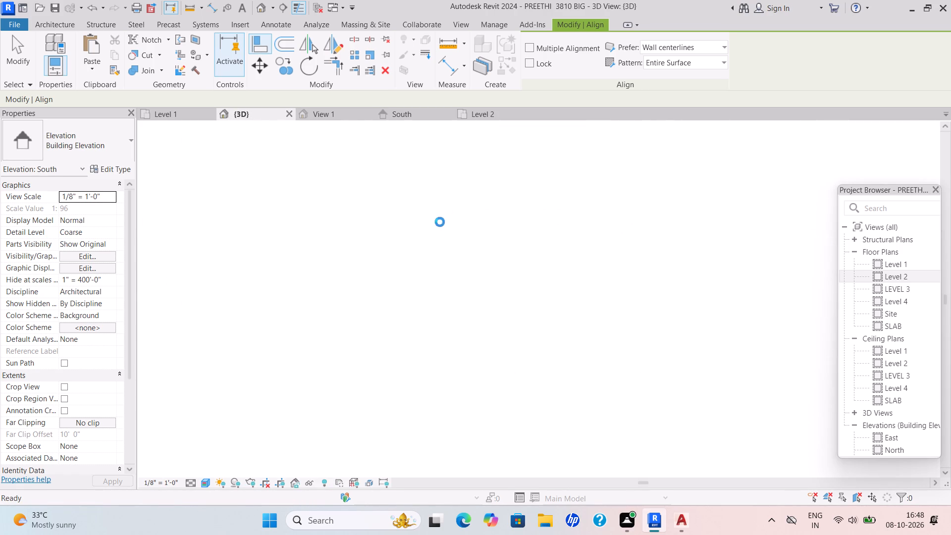
scroll(438, 226, down, 1)
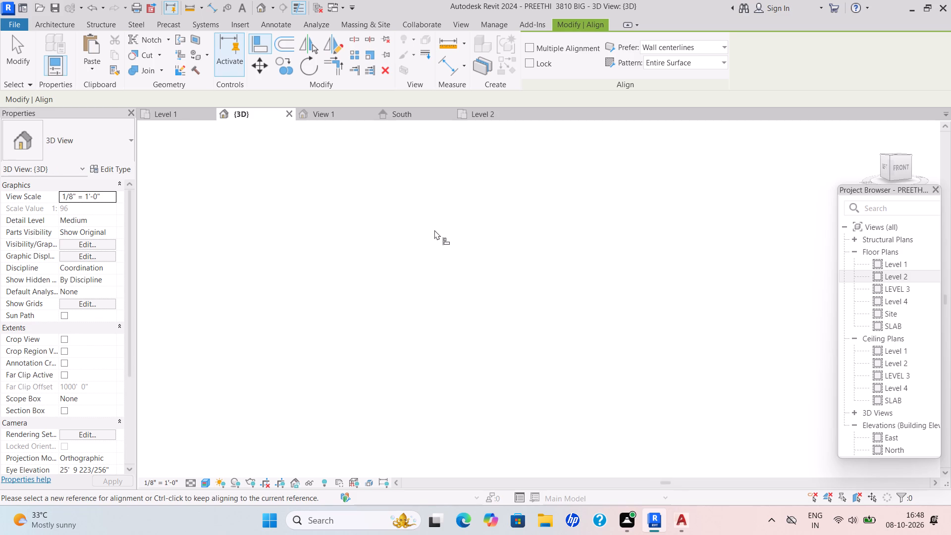
scroll(433, 250, down, 11)
key(Escape)
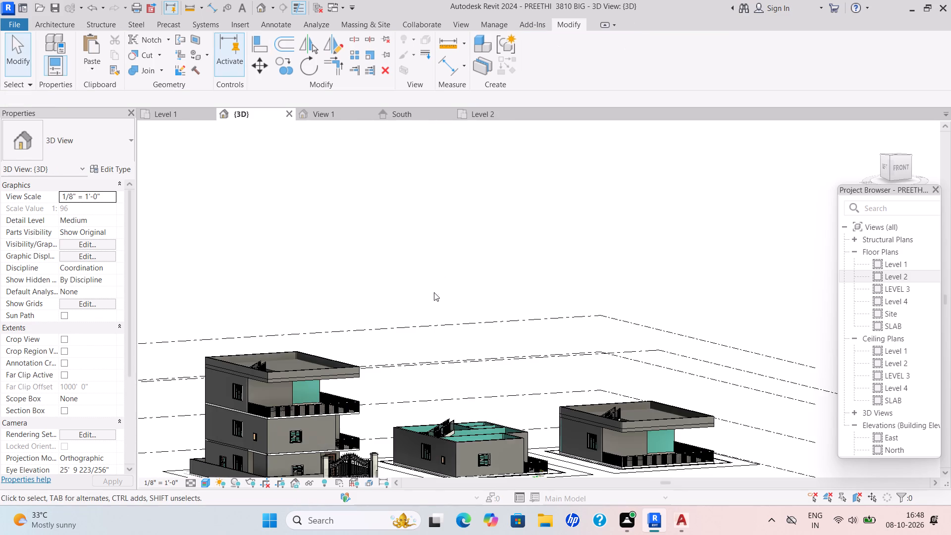
scroll(419, 306, up, 4)
scroll(412, 378, down, 3)
middle_click(462, 401)
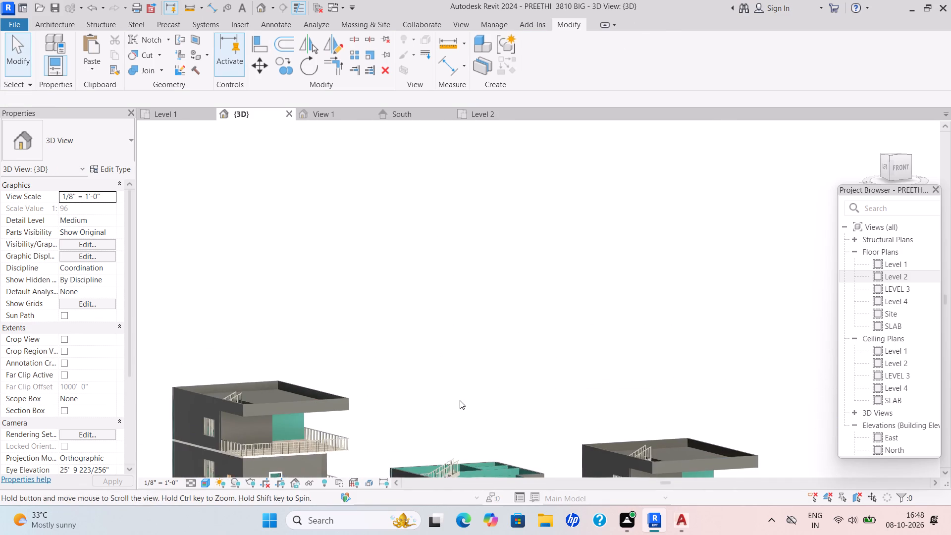
middle_drag(458, 401, 352, 440)
scroll(404, 335, up, 3)
middle_drag(409, 335, 463, 268)
middle_drag(486, 260, 585, 249)
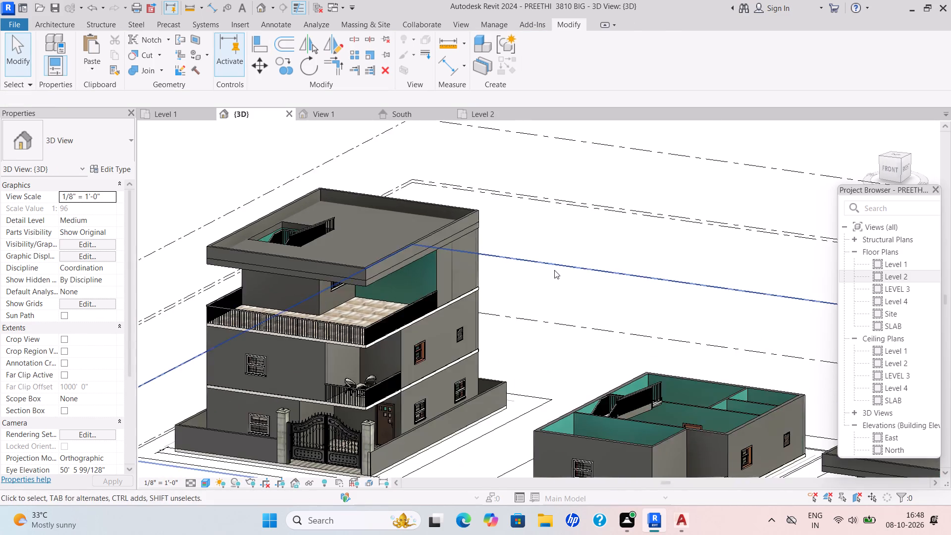
scroll(554, 270, down, 2)
scroll(551, 292, up, 6)
middle_drag(439, 371, 492, 330)
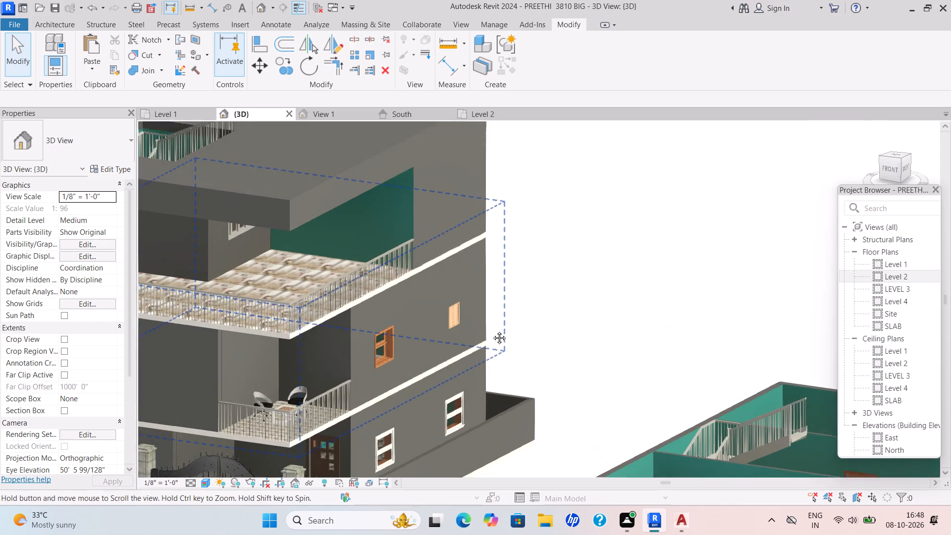
middle_drag(492, 330, 555, 254)
middle_drag(507, 323, 463, 332)
scroll(459, 332, down, 5)
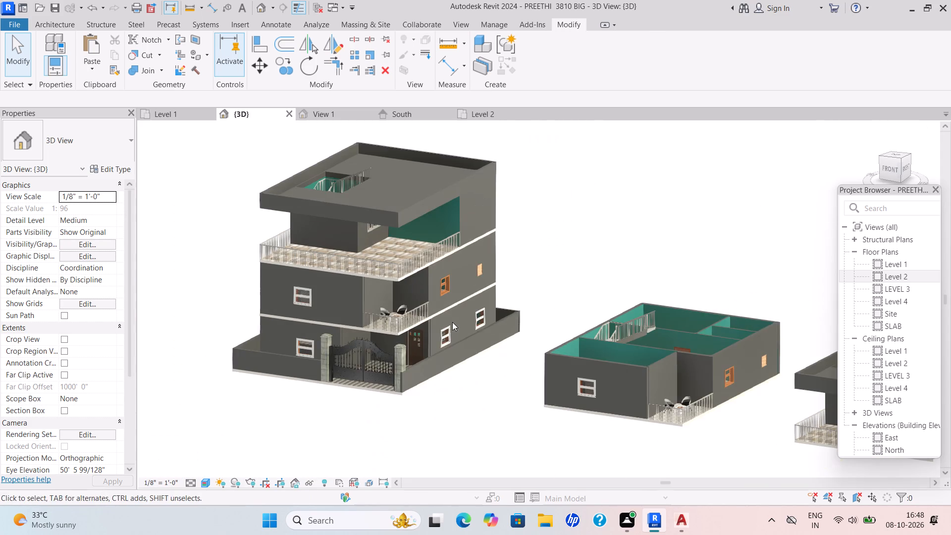
Inspect the gated house's lower storeys in 3D around the entrance gate, first-floor balcony and compound wall.
scroll(461, 322, up, 4)
scroll(446, 324, down, 2)
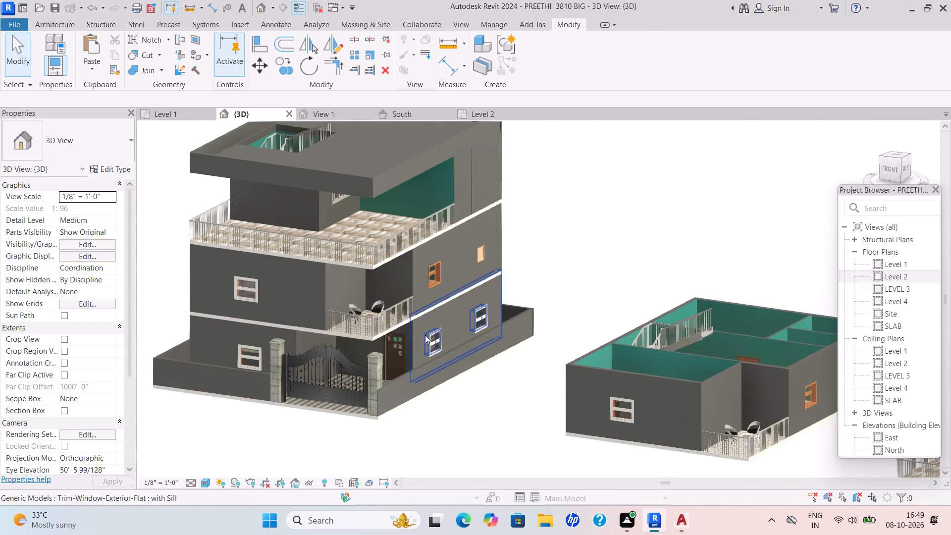
scroll(409, 348, up, 4)
shift+middle_drag(408, 349, 405, 347)
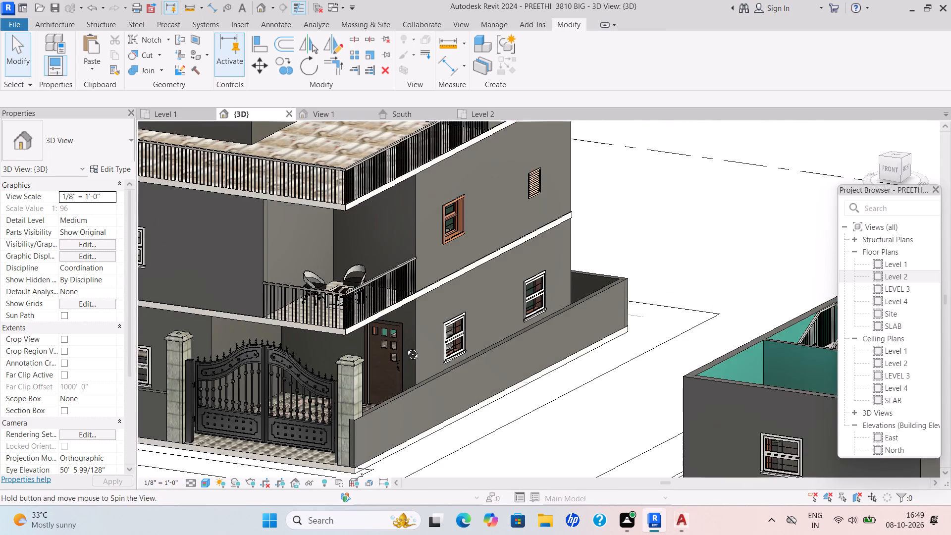
shift+middle_drag(405, 347, 440, 322)
shift+scroll(440, 322, up, 1)
scroll(439, 322, down, 1)
middle_drag(439, 324, 482, 250)
middle_drag(470, 335, 585, 302)
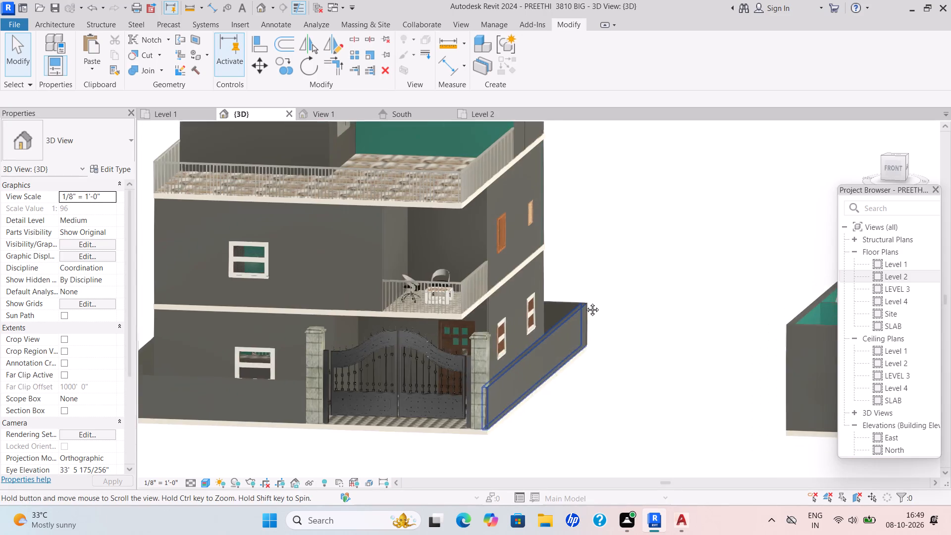
middle_drag(585, 302, 585, 301)
scroll(584, 287, down, 4)
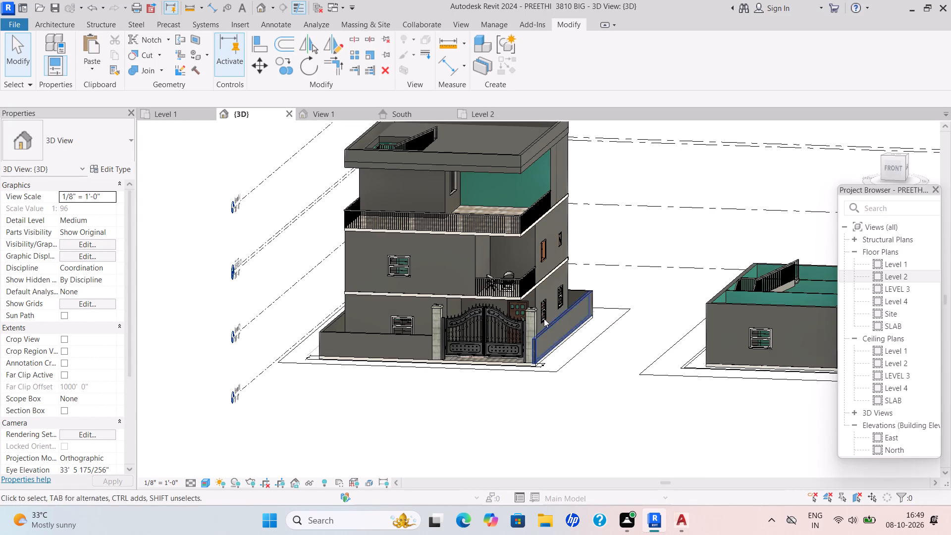
scroll(467, 267, up, 3)
scroll(510, 243, down, 2)
Inspect the third storey's terrace railing and roof, and the house's opposite side wall, in the 3D view.
middle_drag(509, 242, 415, 317)
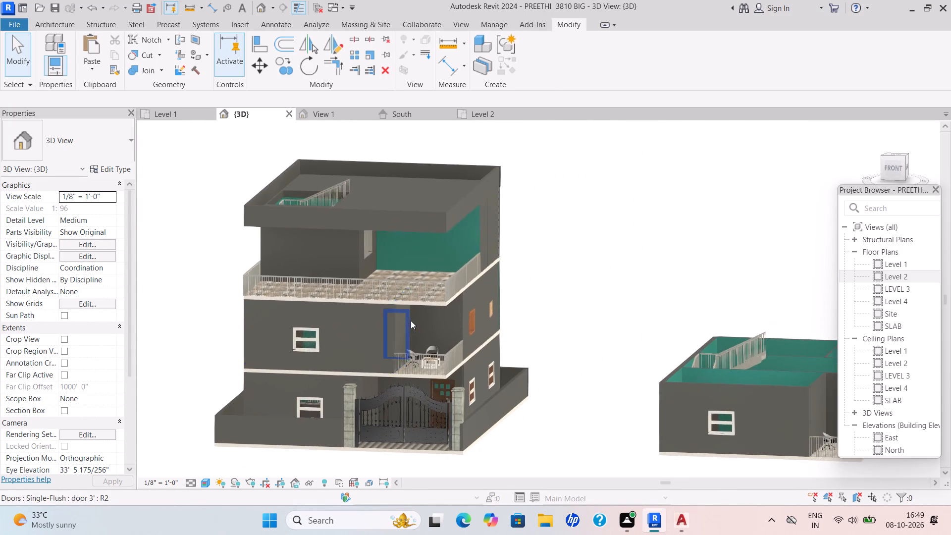
scroll(292, 243, up, 3)
scroll(287, 241, down, 2)
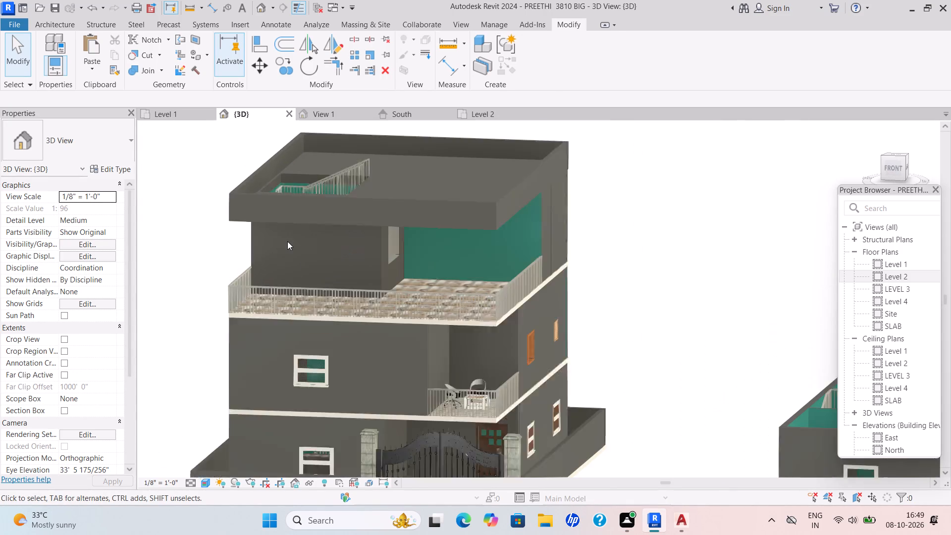
scroll(287, 241, down, 1)
shift+middle_drag(321, 282, 397, 283)
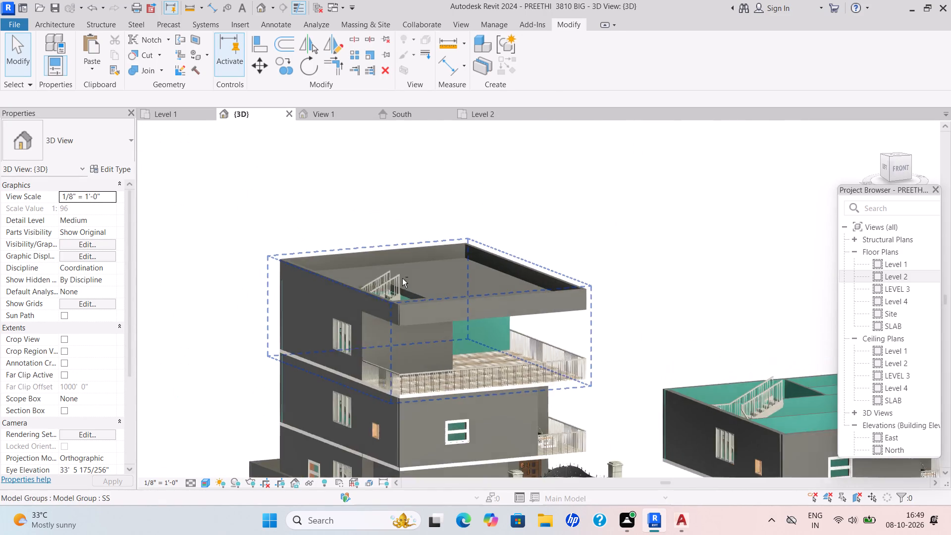
scroll(378, 372, up, 8)
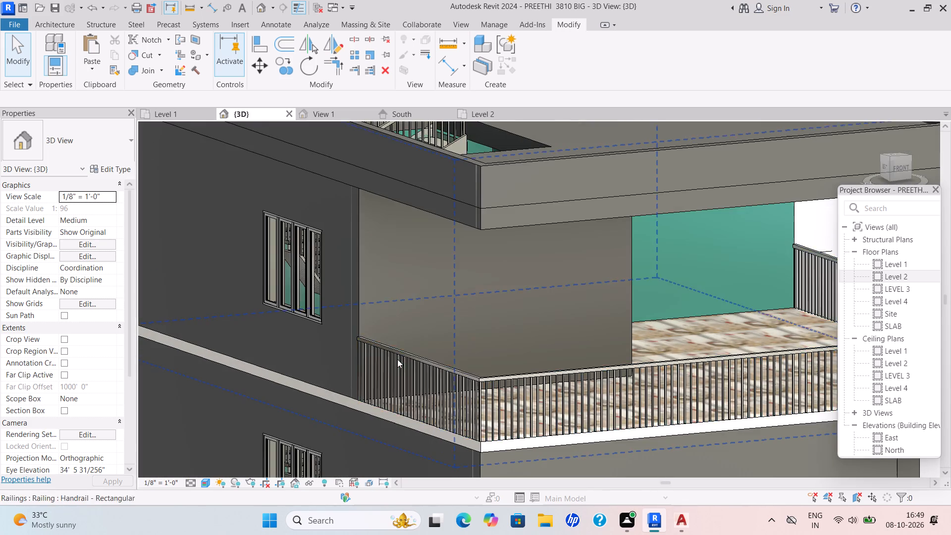
scroll(397, 359, down, 6)
middle_click(397, 359)
scroll(401, 351, down, 3)
middle_drag(388, 336, 339, 233)
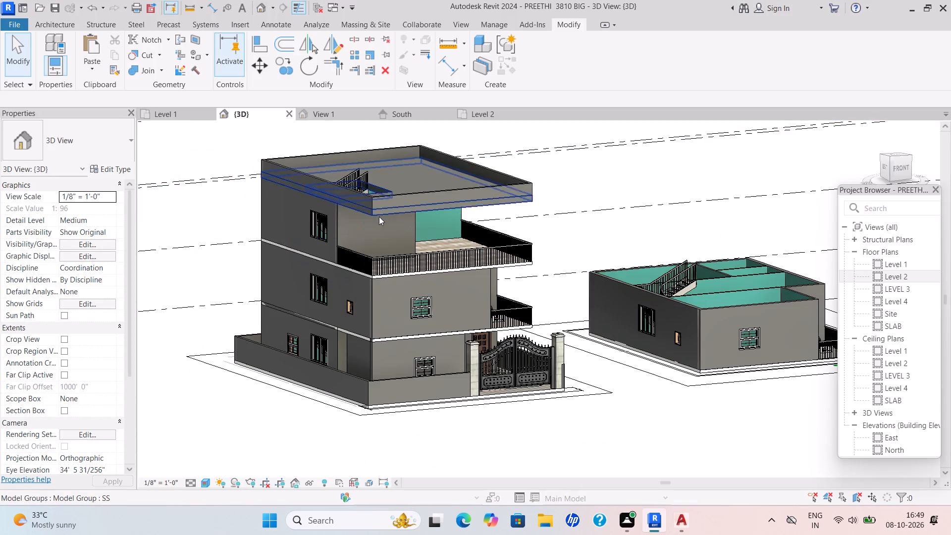
scroll(379, 218, up, 2)
scroll(418, 183, down, 6)
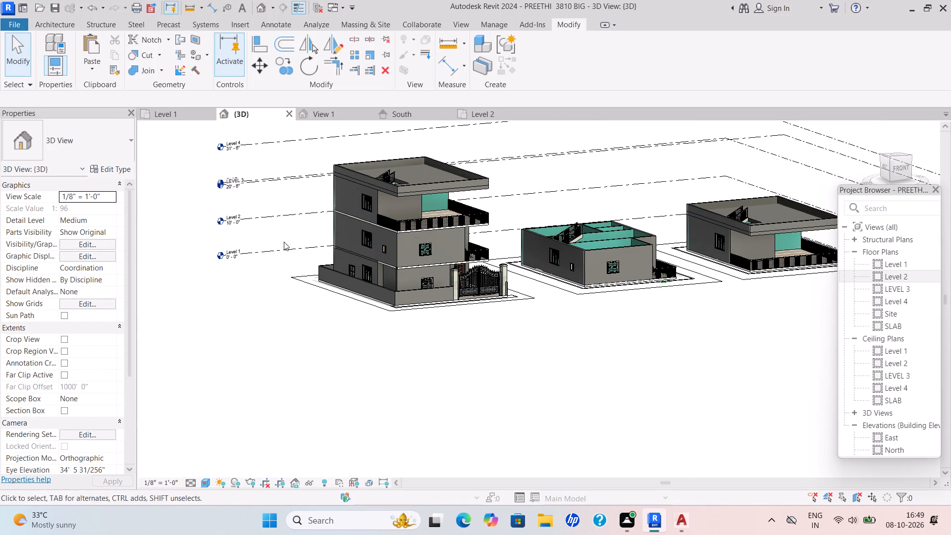
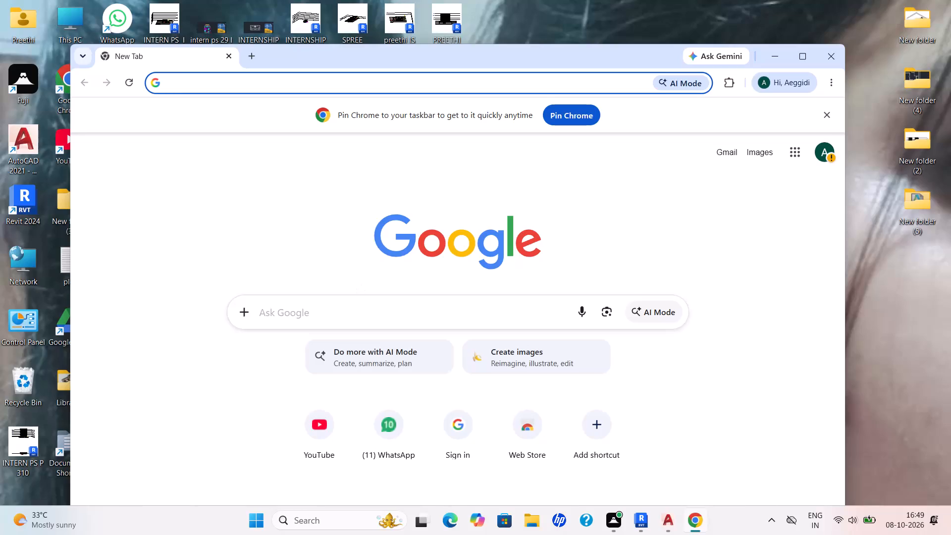
Search Google Images for "outer wall colour best jpg images".
click(363, 306)
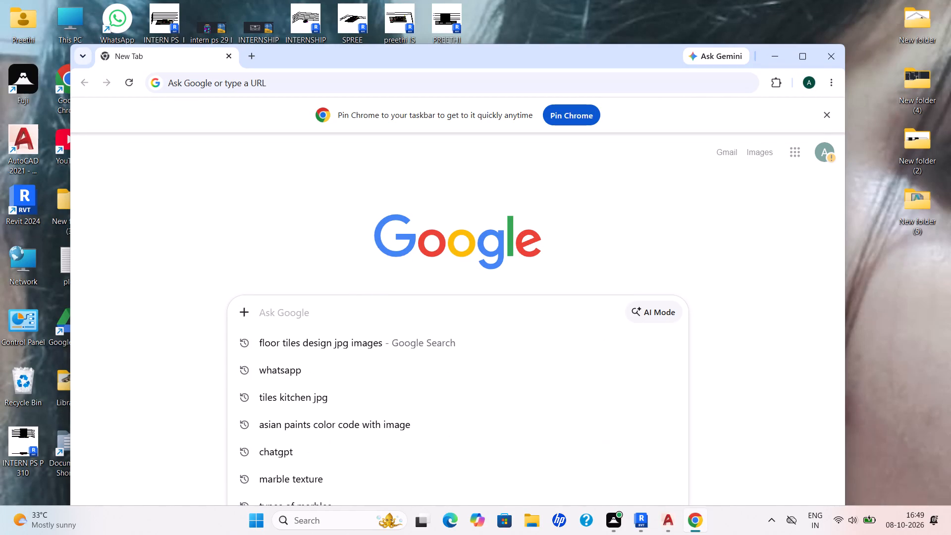
text(OUTE)
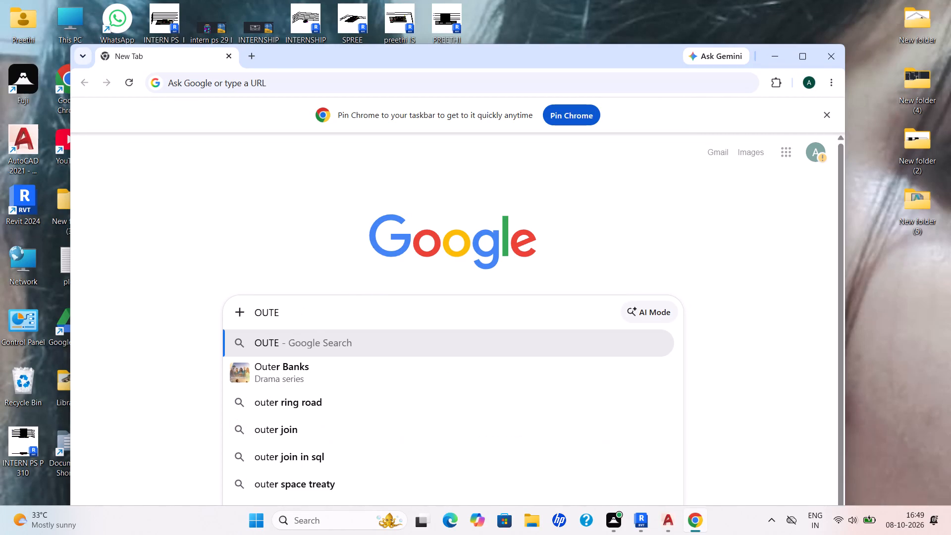
text(R)
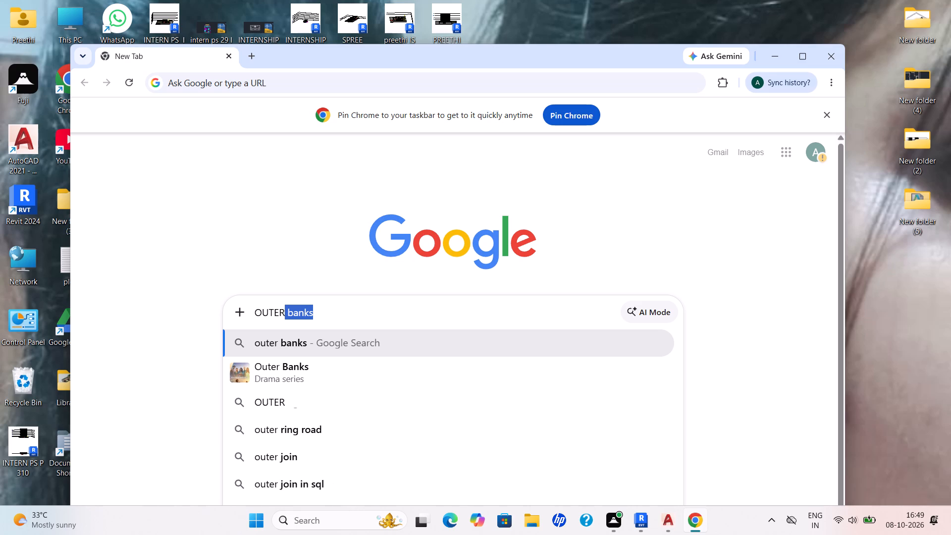
key(space)
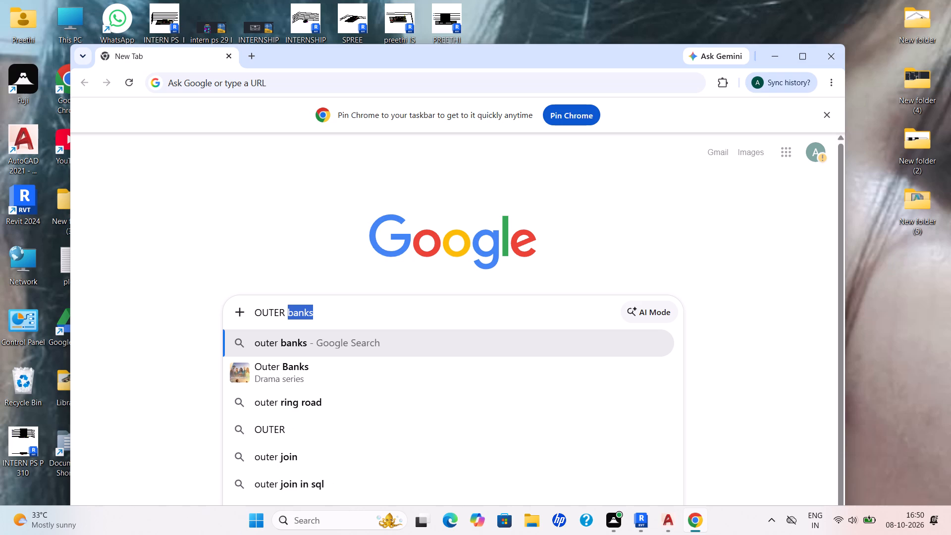
key(space)
text(WALL COLOUR BEST)
key(space)
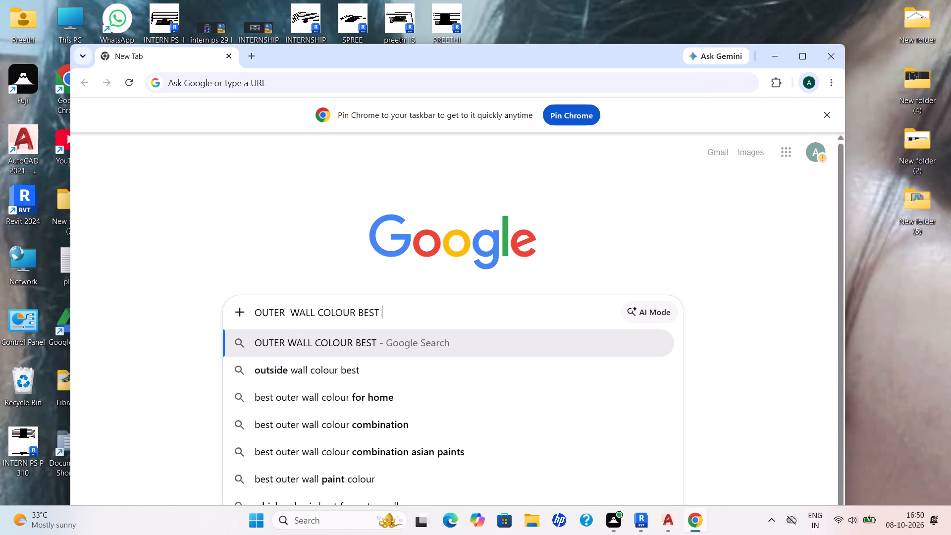
key(space)
text(J)
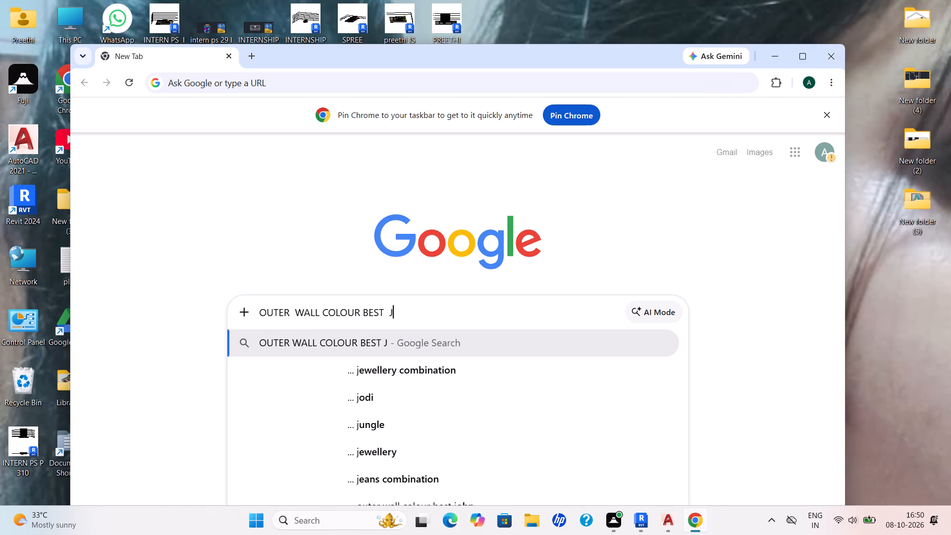
text(PG)
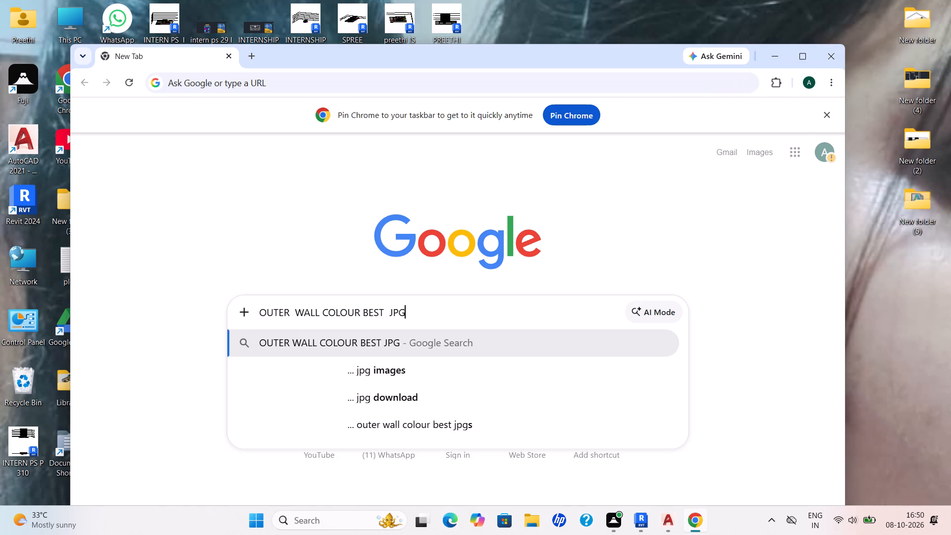
click(392, 374)
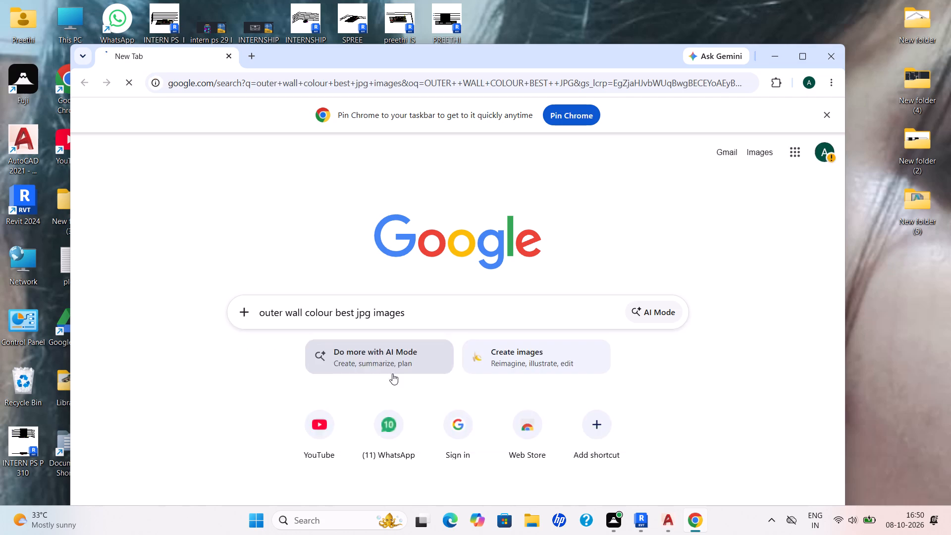
click(227, 176)
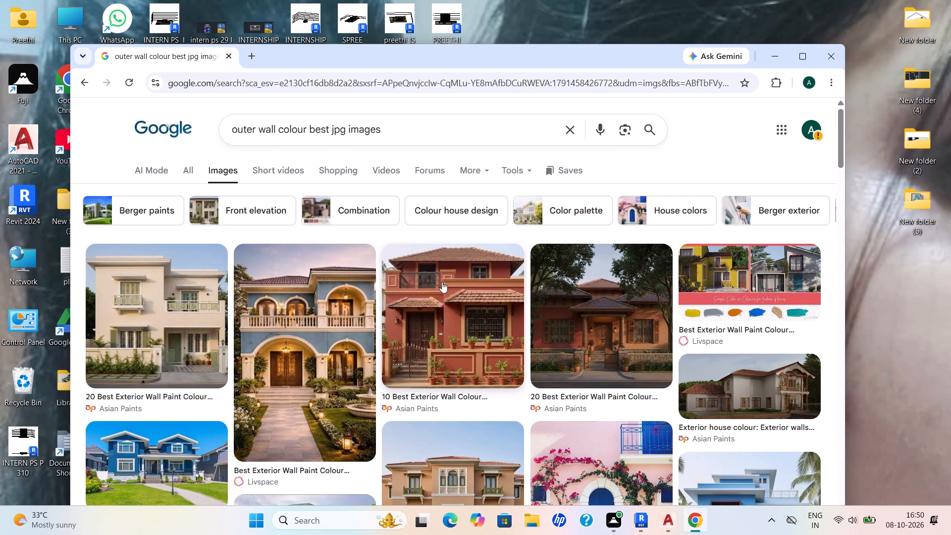
Browse the exterior wall colour image results for a suitable house facade and preview the beige Outer Wall Paint Colours house.
scroll(210, 338, down, 2)
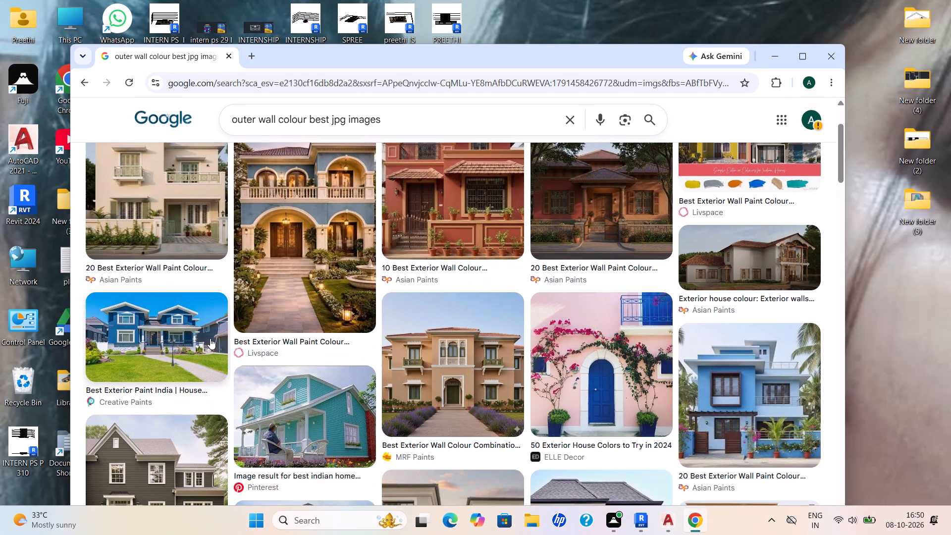
scroll(210, 338, down, 1)
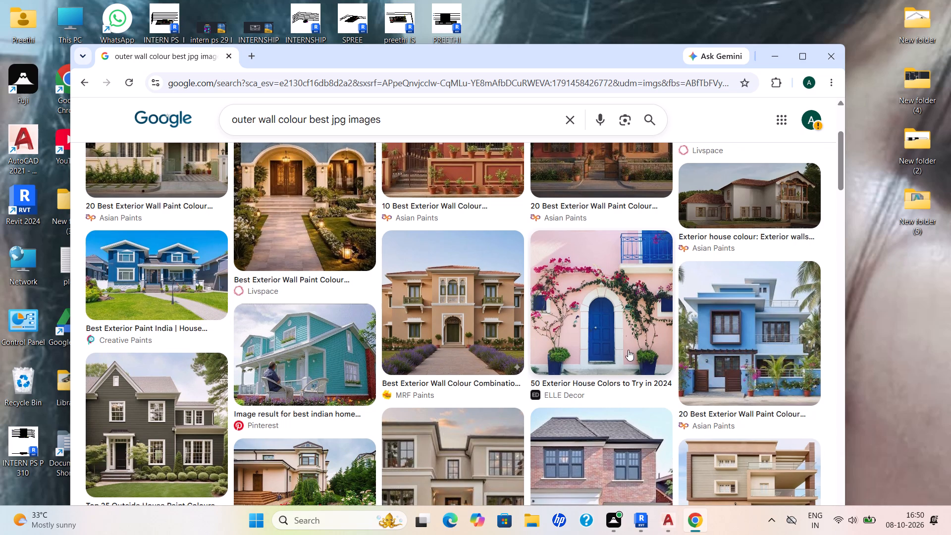
scroll(628, 350, down, 2)
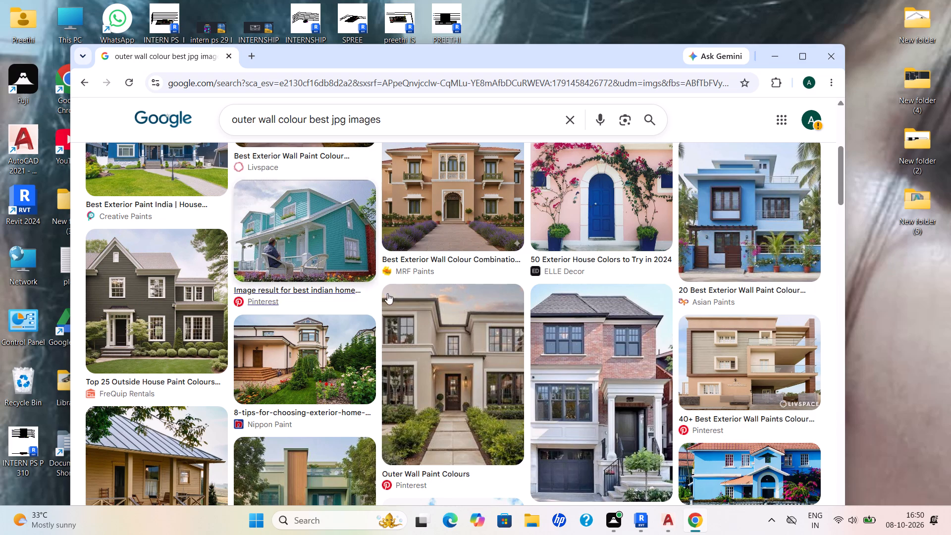
scroll(423, 308, down, 4)
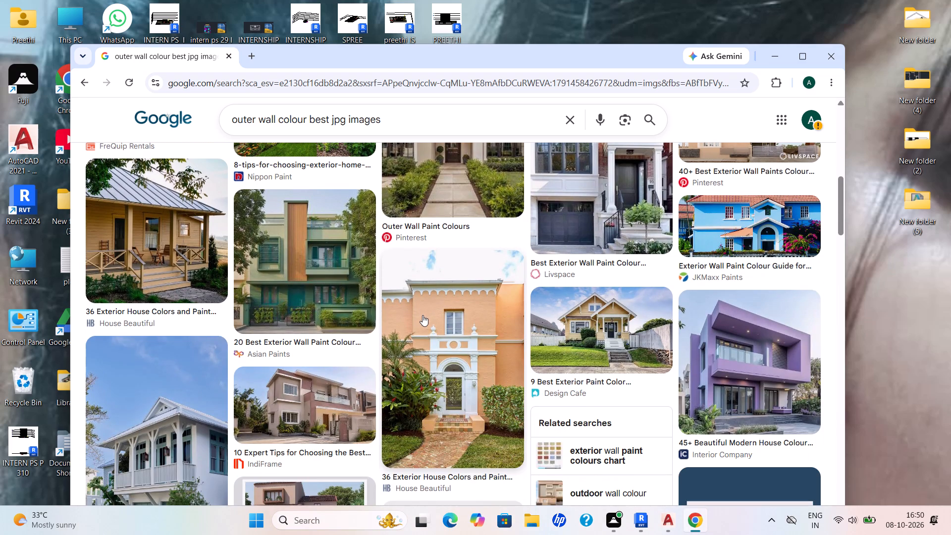
scroll(772, 344, down, 4)
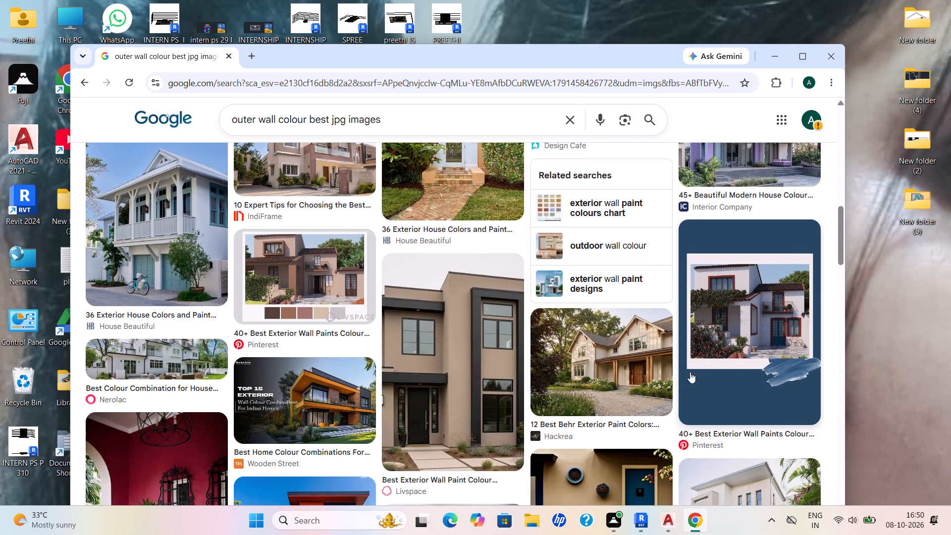
scroll(459, 360, down, 3)
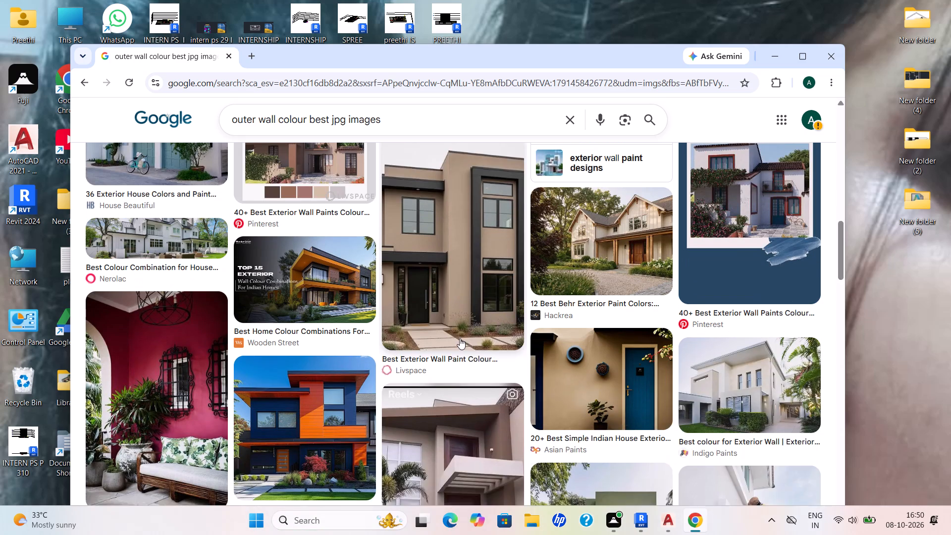
scroll(451, 296, up, 19)
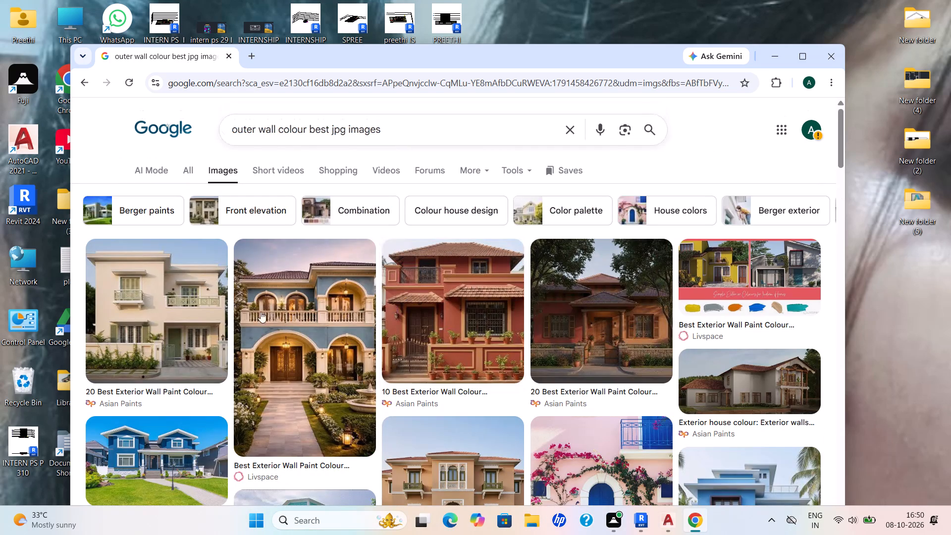
scroll(505, 323, down, 1)
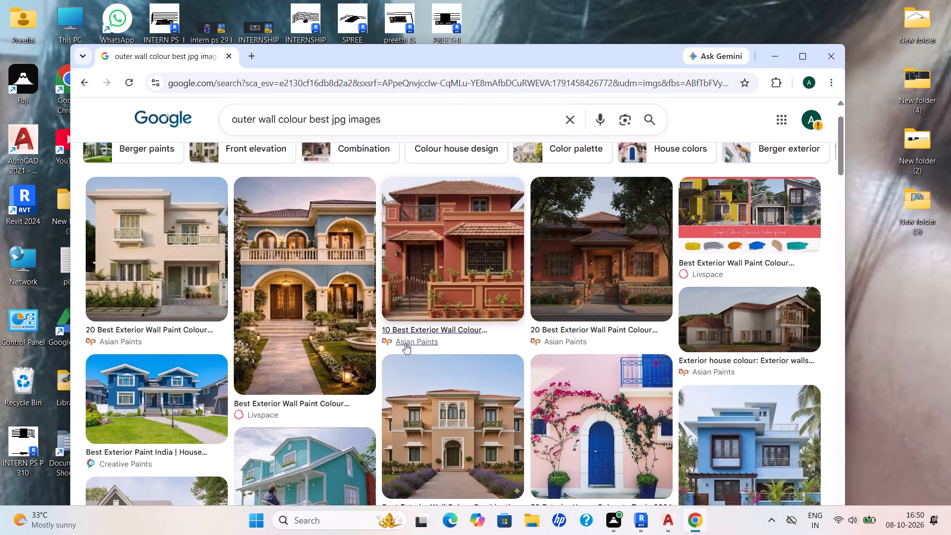
scroll(309, 349, down, 2)
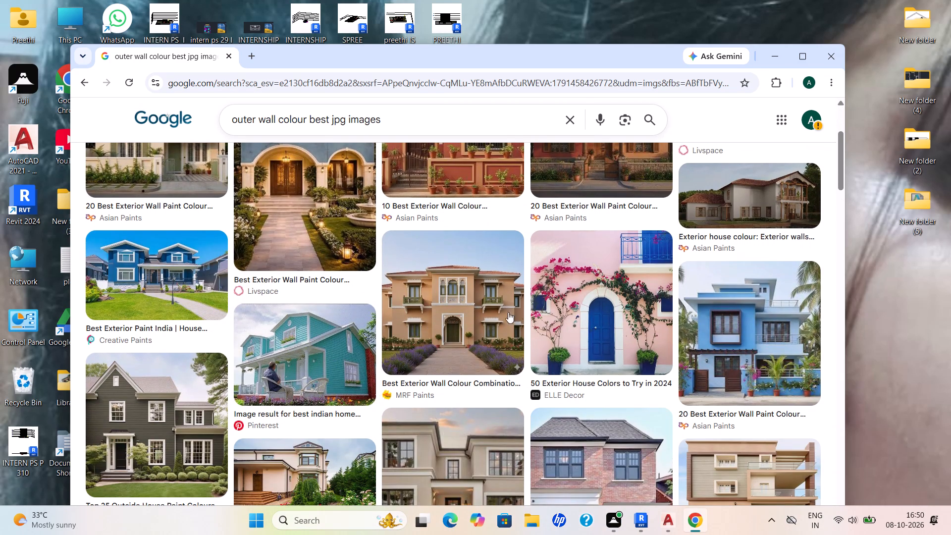
scroll(727, 316, down, 2)
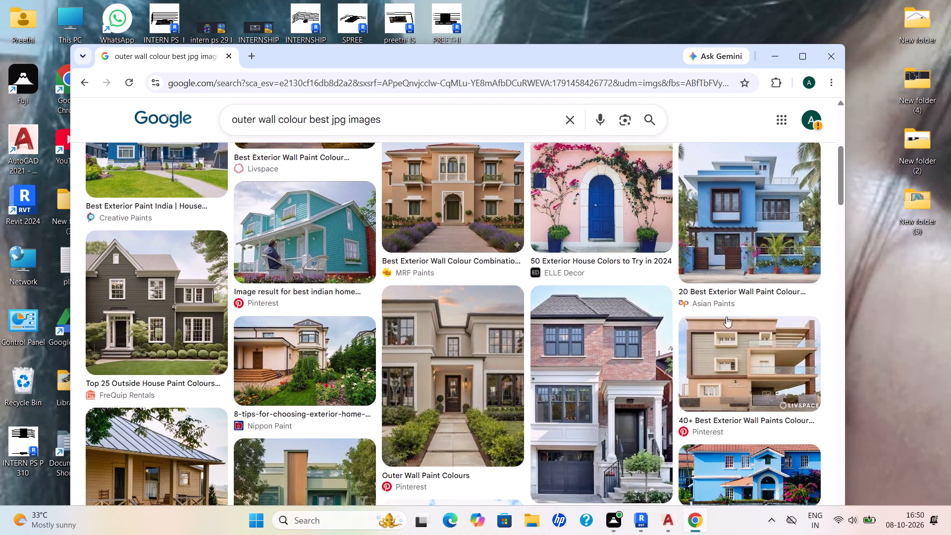
click(467, 350)
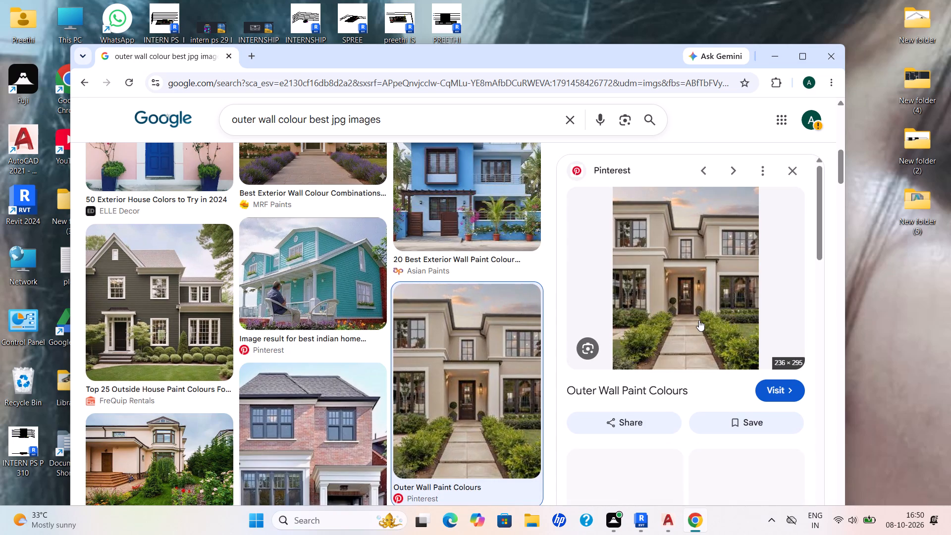
Save the FreQuip Rentals image of the dark house with white-framed windows to Downloads as JPEG "OUTER C".
click(132, 321)
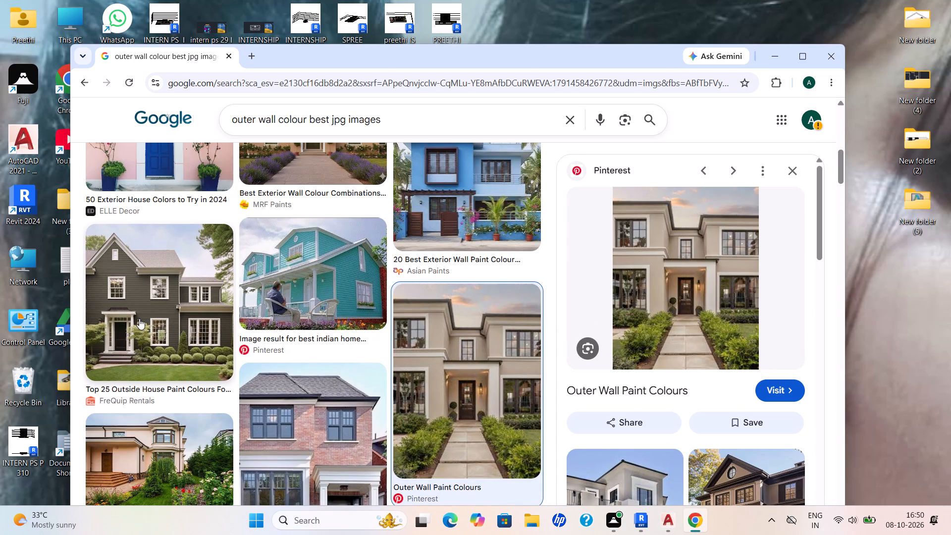
click(139, 319)
right_click(744, 318)
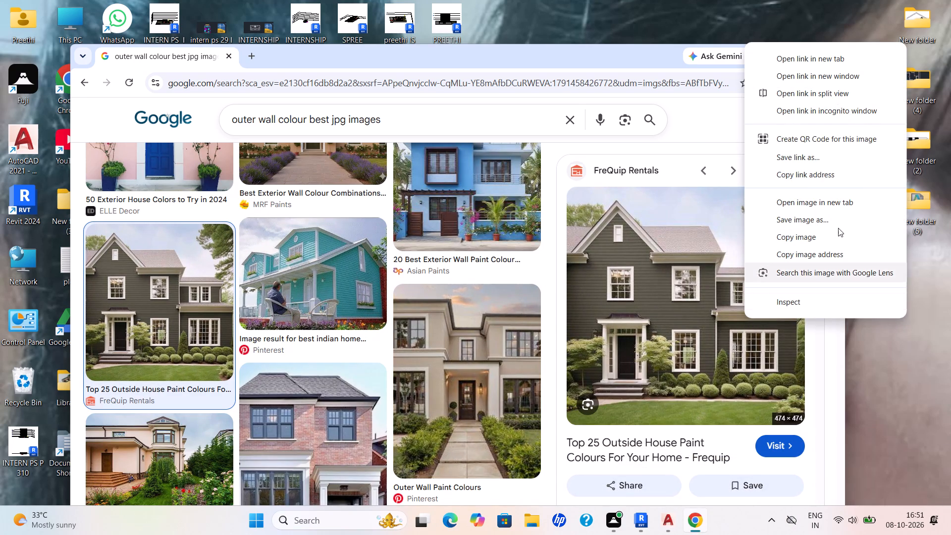
click(811, 223)
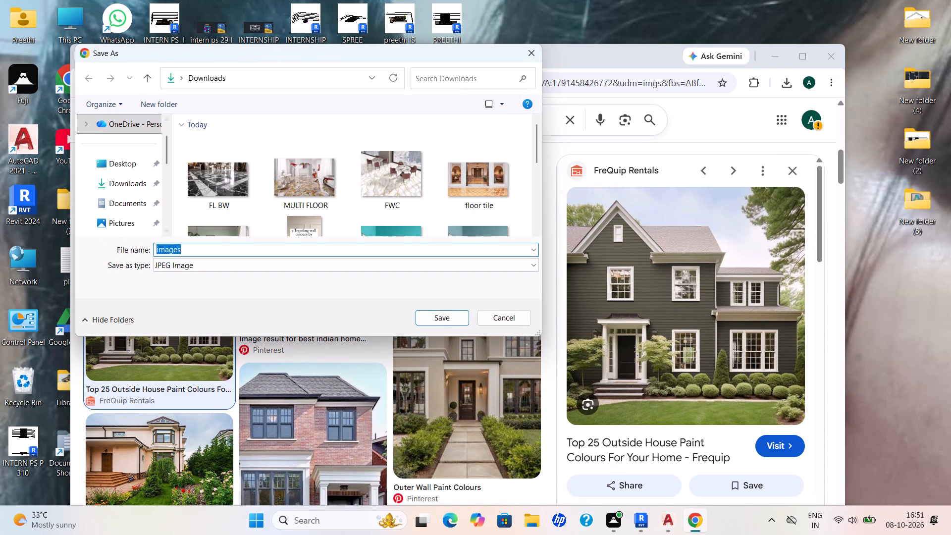
key(BackSpace)
text(OUTER)
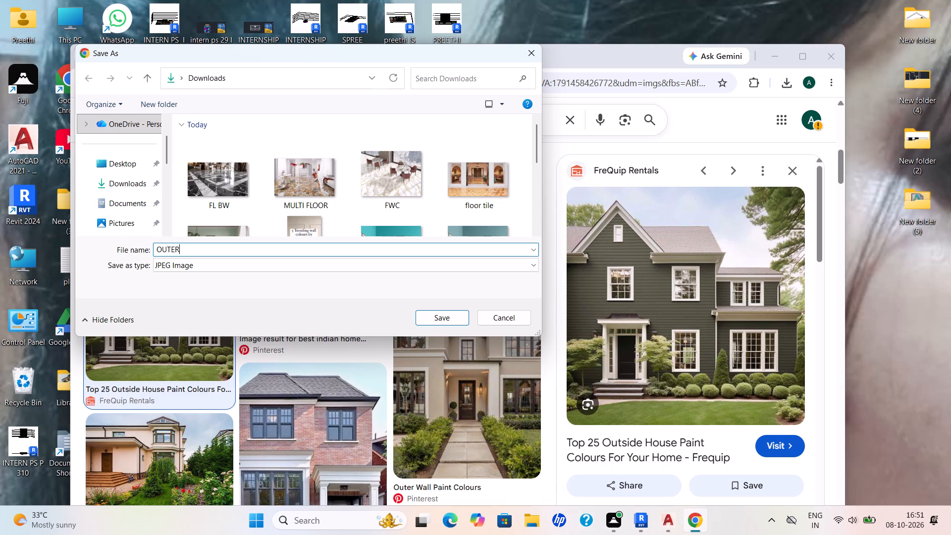
key(space)
key(c)
click(446, 321)
Browse further down the exterior wall colour results for a second house colour reference.
scroll(492, 419, down, 2)
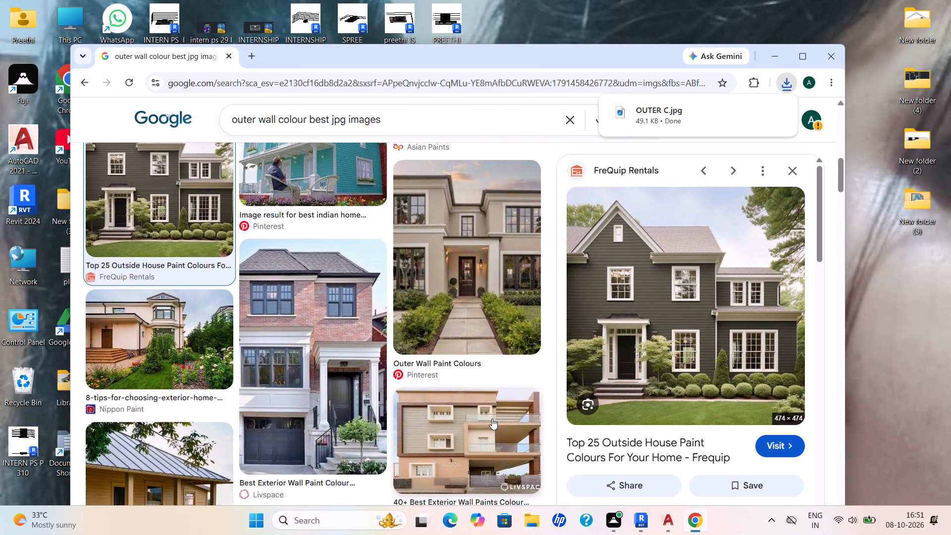
scroll(440, 381, down, 5)
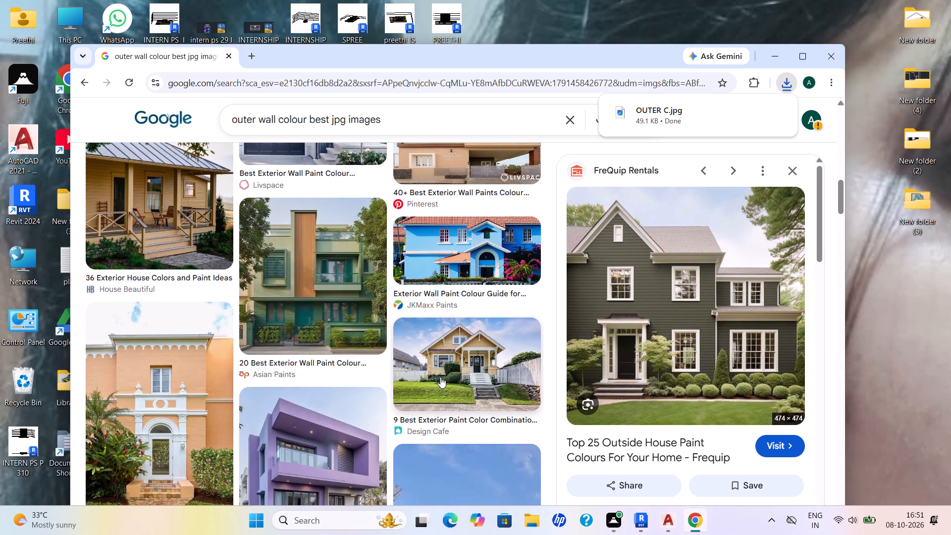
scroll(440, 377, down, 3)
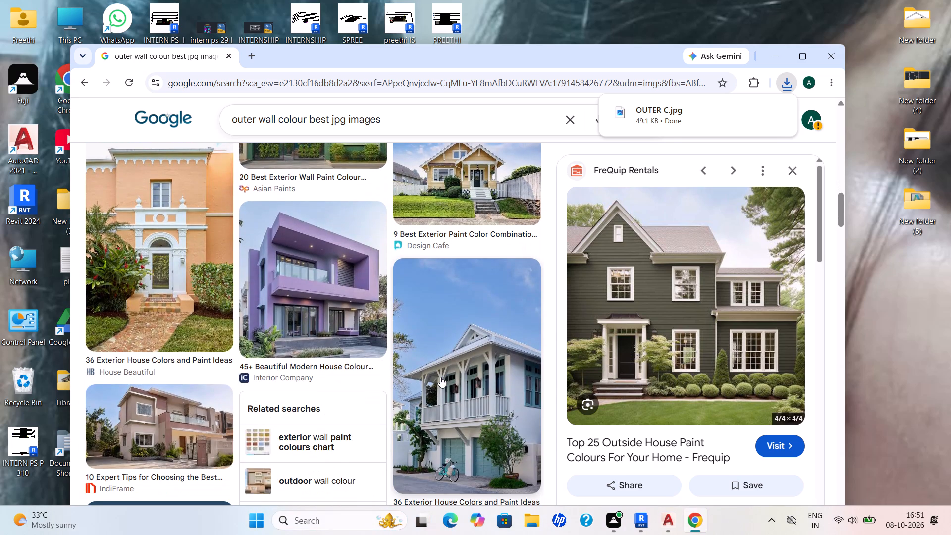
scroll(440, 377, down, 4)
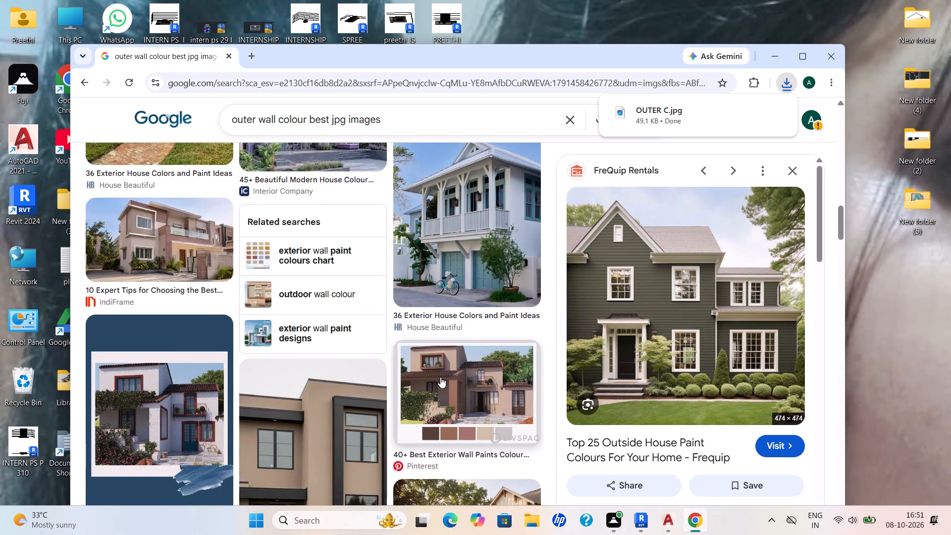
scroll(440, 377, down, 8)
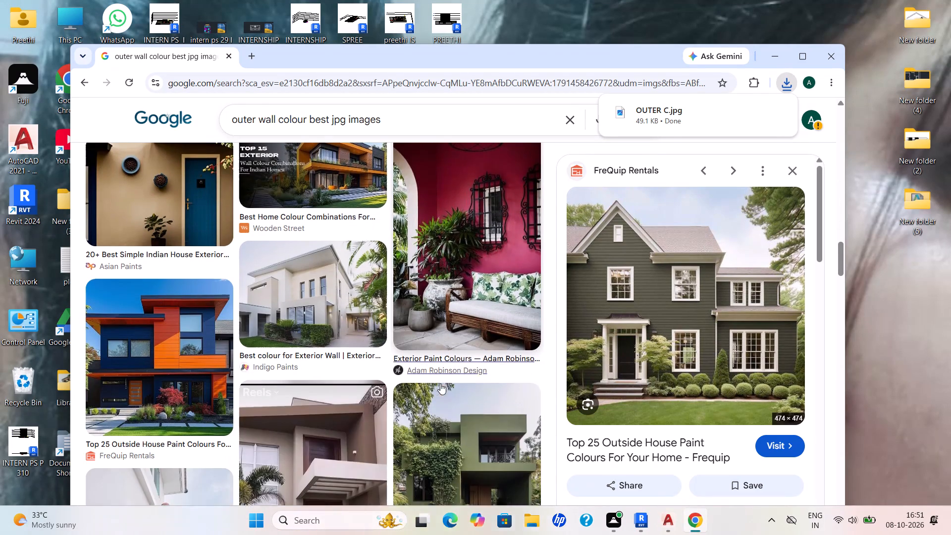
scroll(441, 384, down, 2)
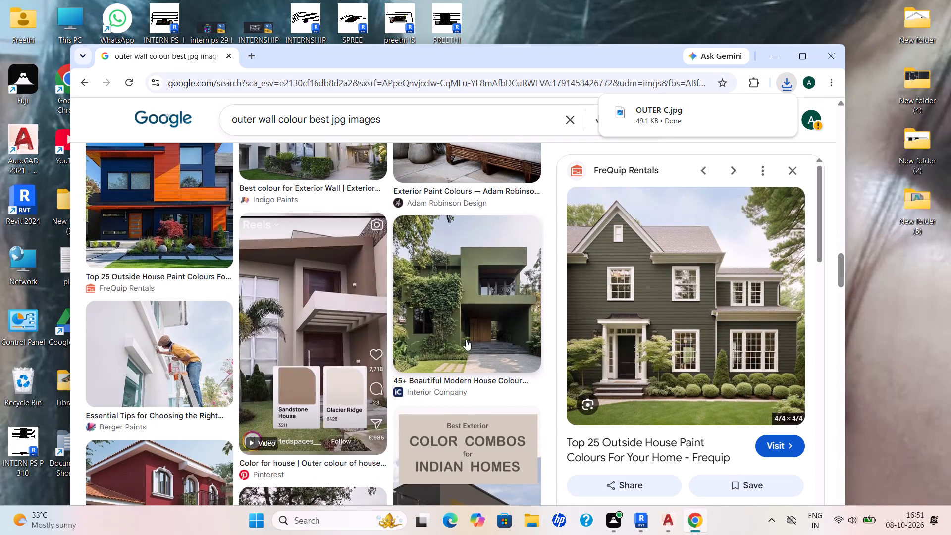
Save the Interior Company image of the olive green modern house to Downloads as JPEG "WA O C".
click(470, 303)
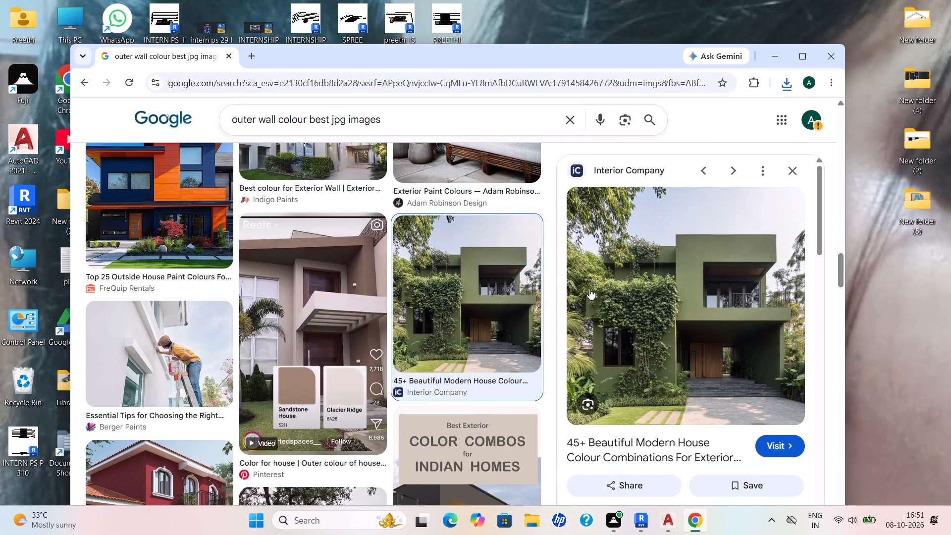
right_click(646, 282)
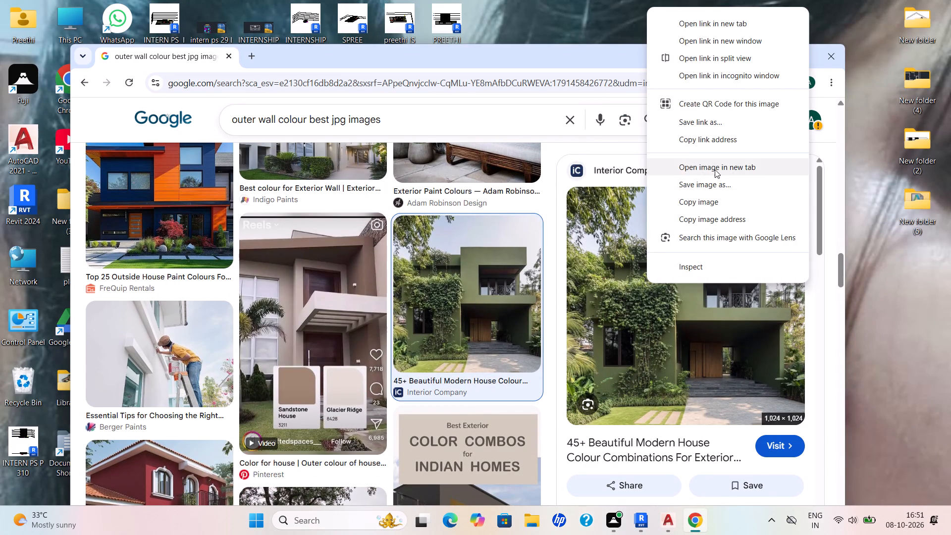
click(708, 180)
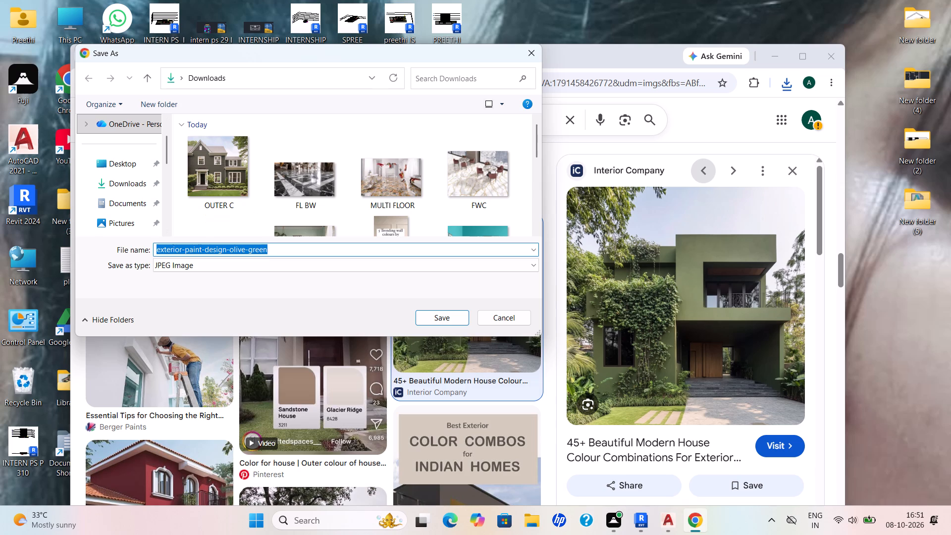
key(BackSpace)
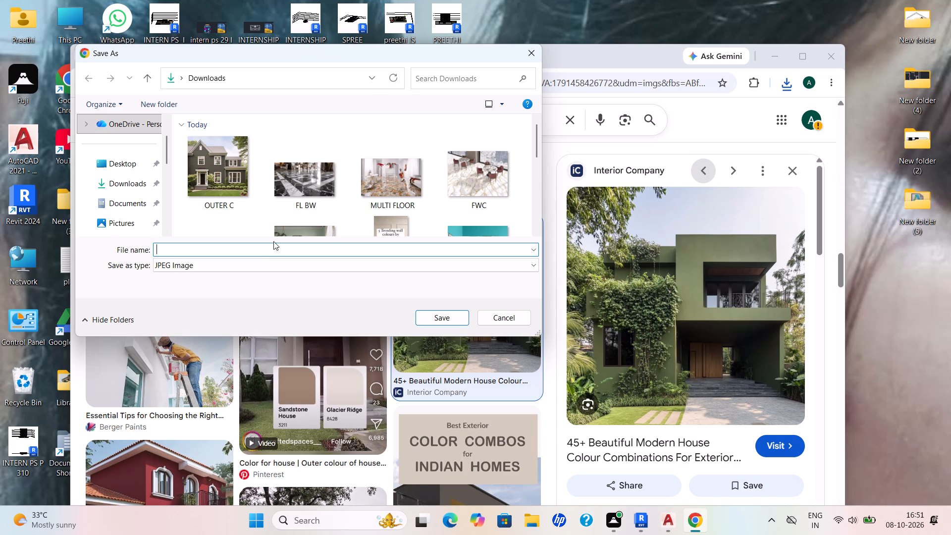
text(WA)
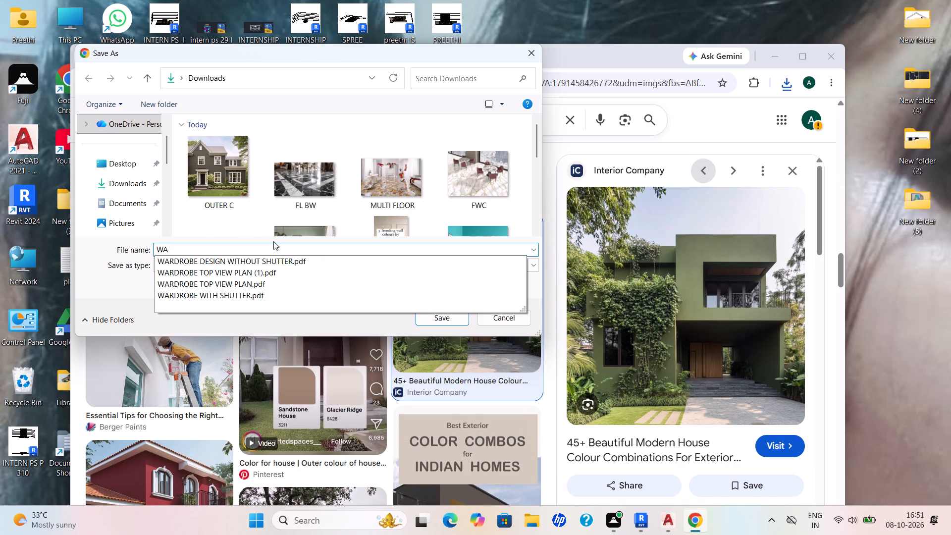
key(space)
text(O C)
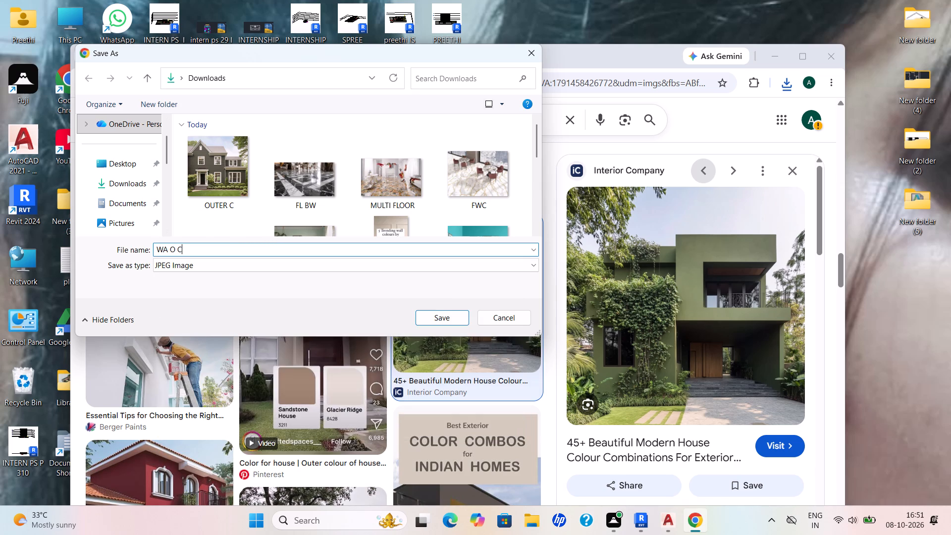
click(443, 316)
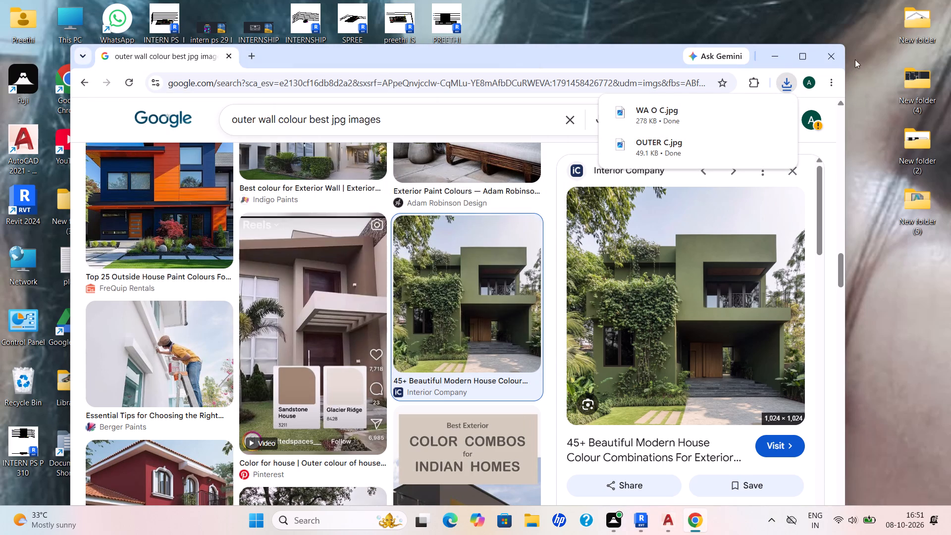
click(813, 22)
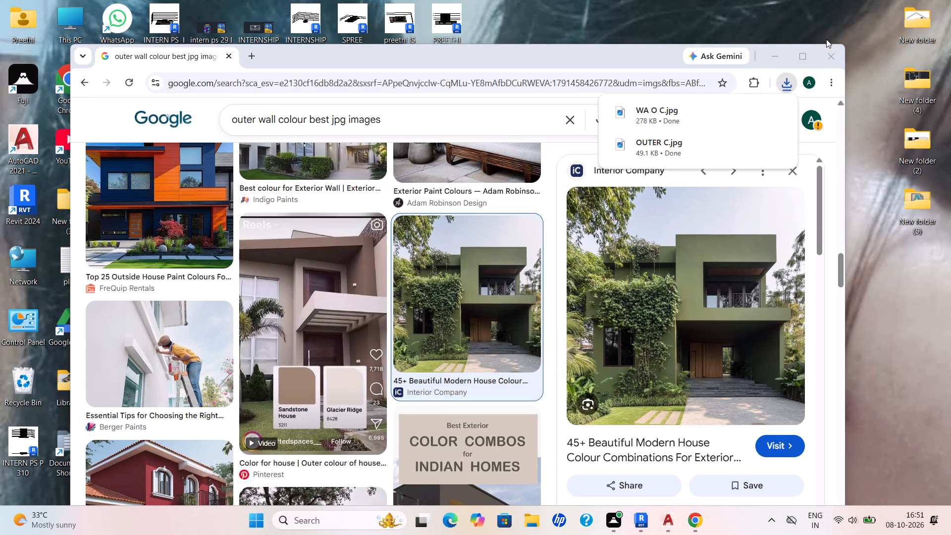
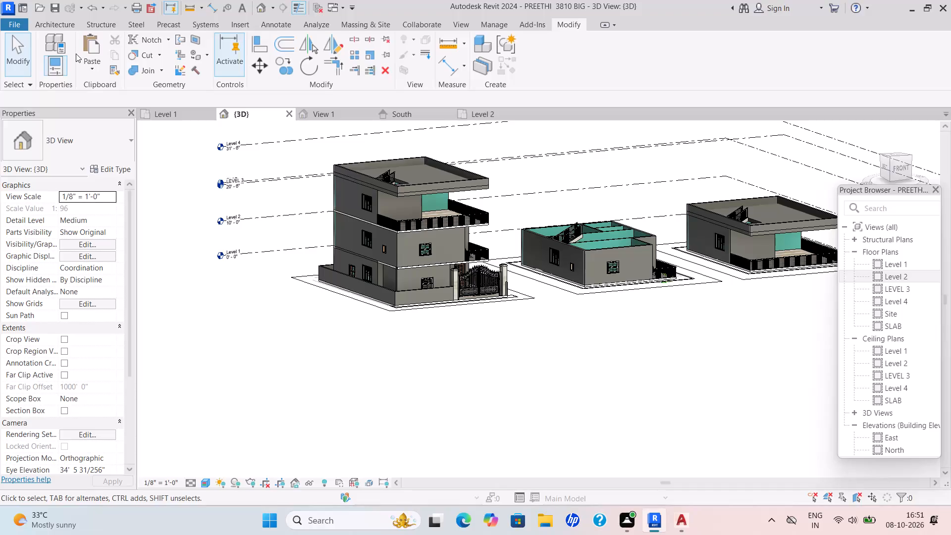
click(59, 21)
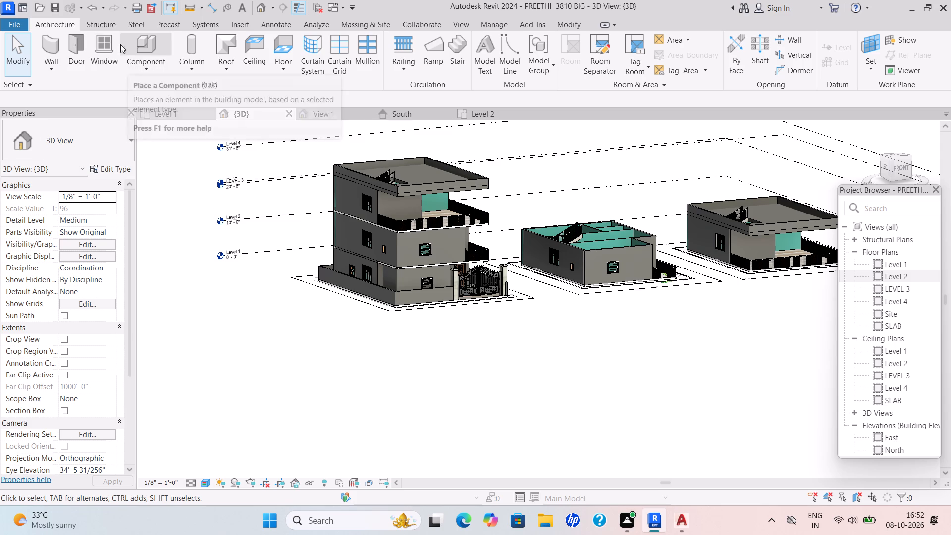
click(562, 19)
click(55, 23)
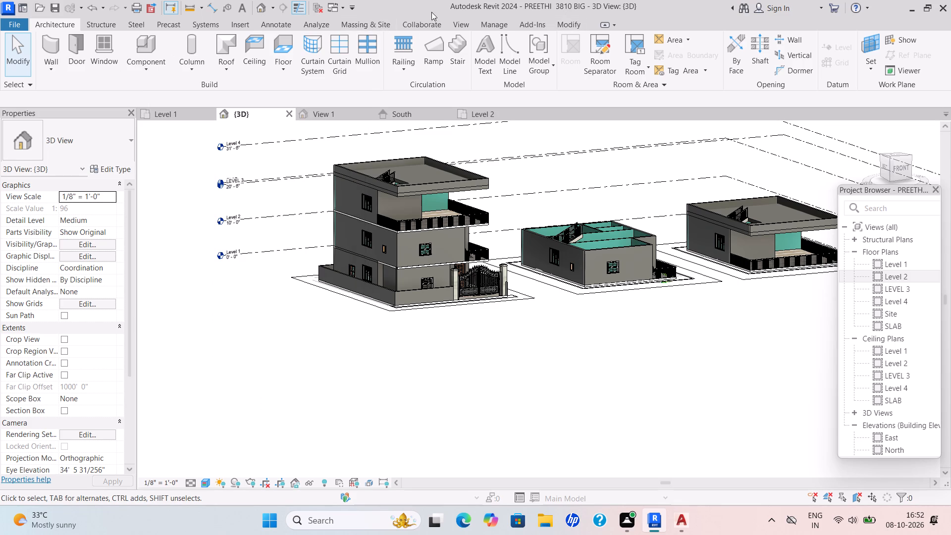
Open the project materials and inspect the texture image used by the MULTI F material.
click(484, 21)
click(67, 39)
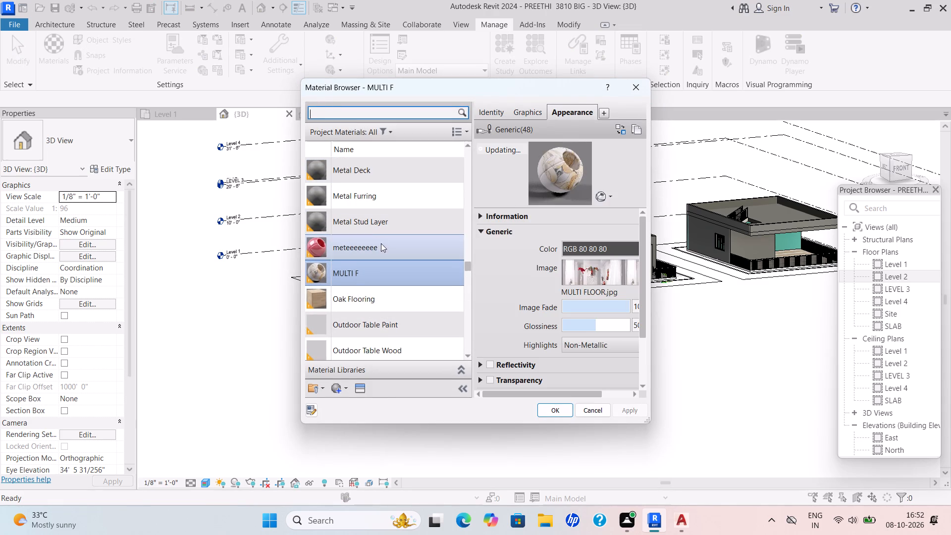
click(550, 265)
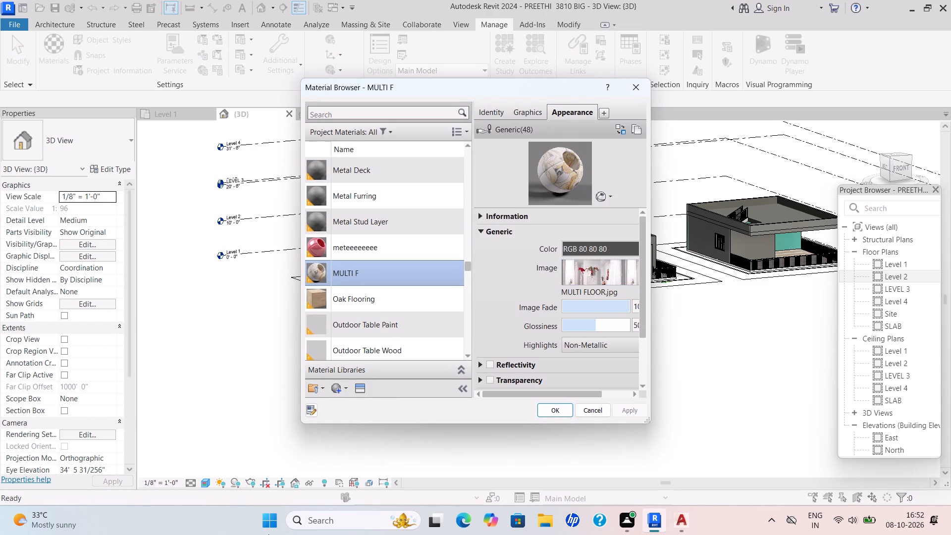
click(287, 534)
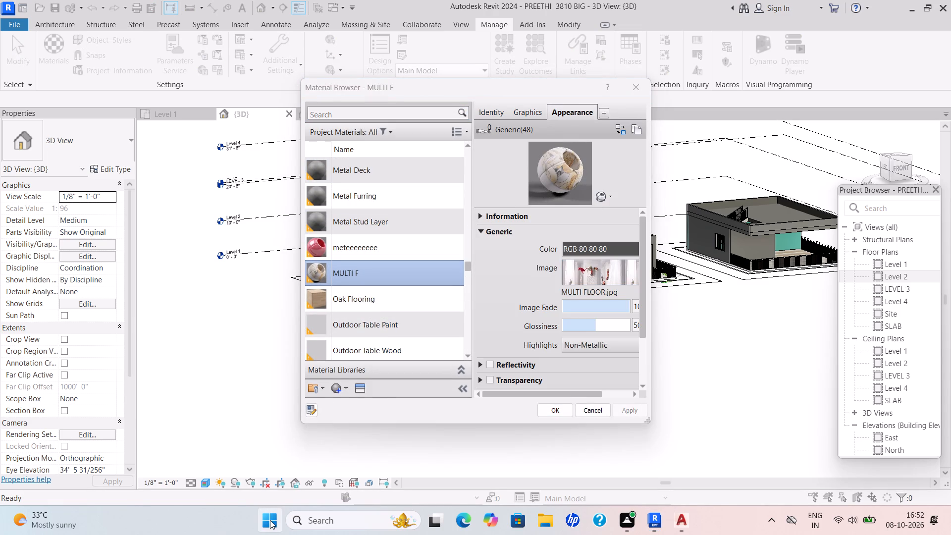
click(583, 272)
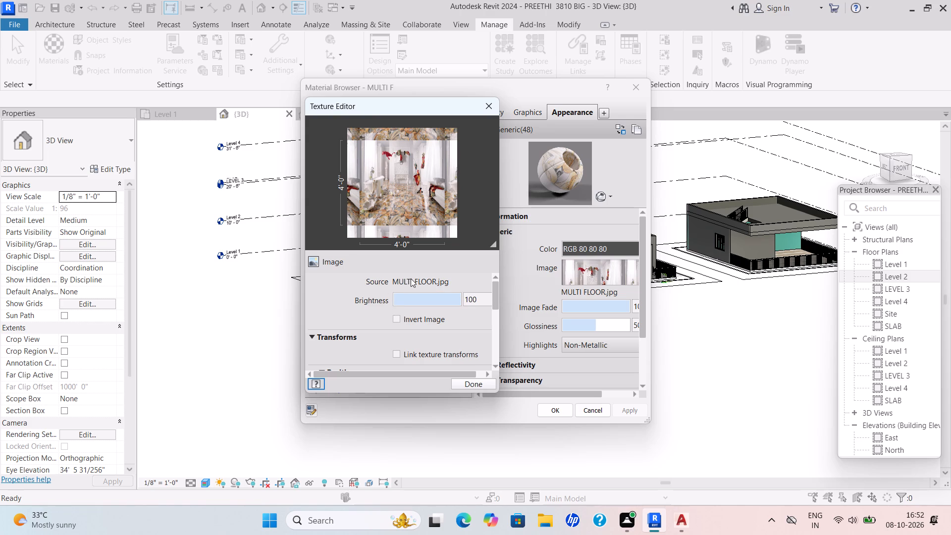
click(587, 274)
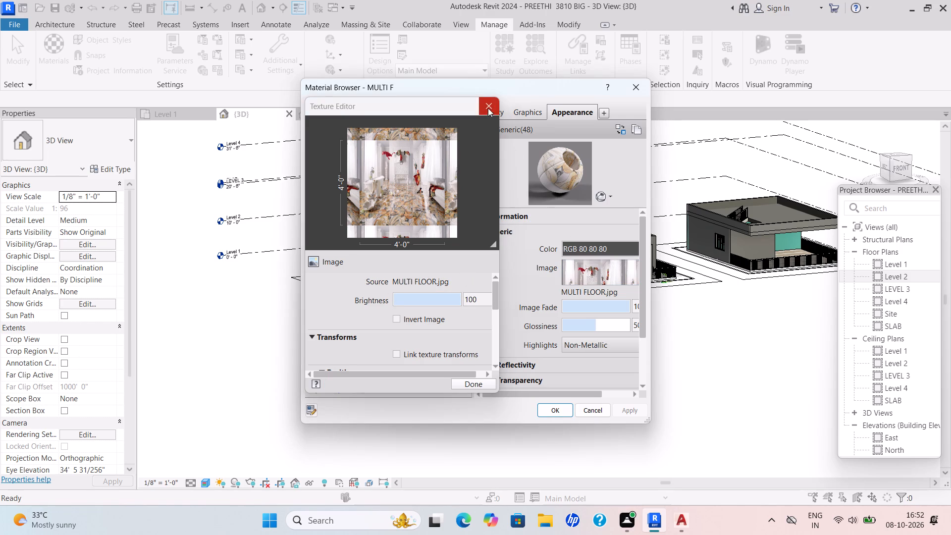
click(488, 106)
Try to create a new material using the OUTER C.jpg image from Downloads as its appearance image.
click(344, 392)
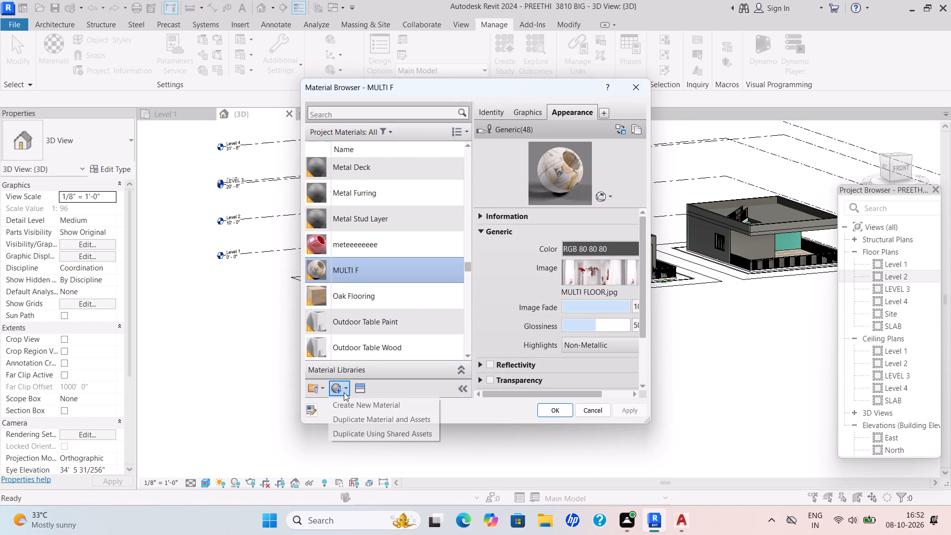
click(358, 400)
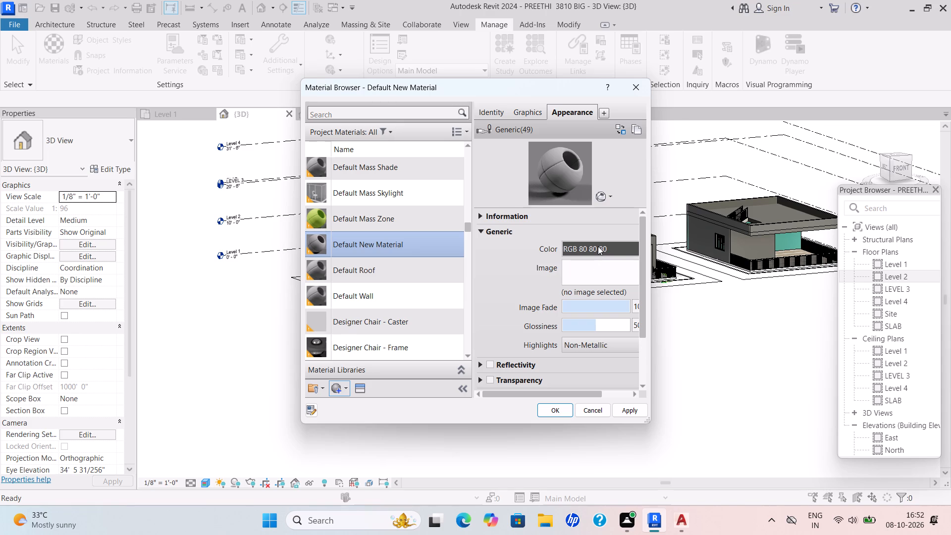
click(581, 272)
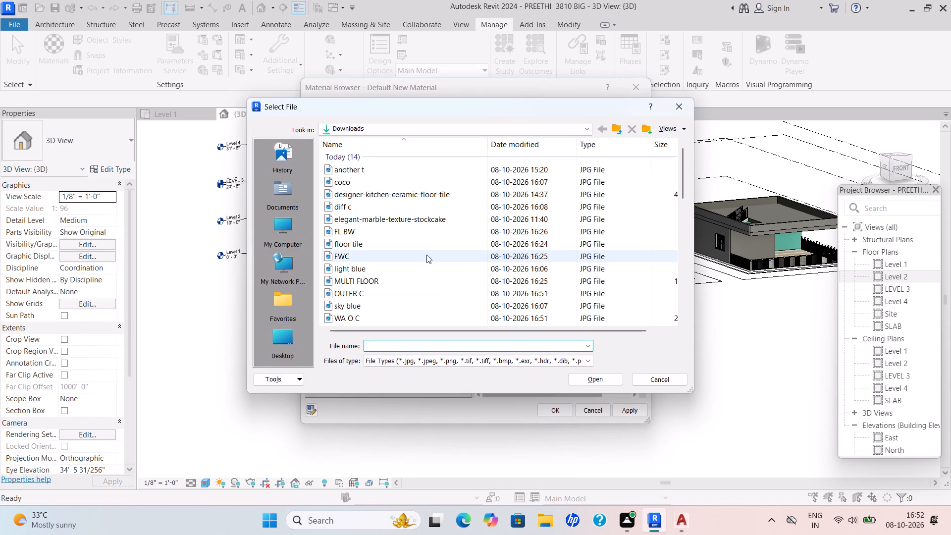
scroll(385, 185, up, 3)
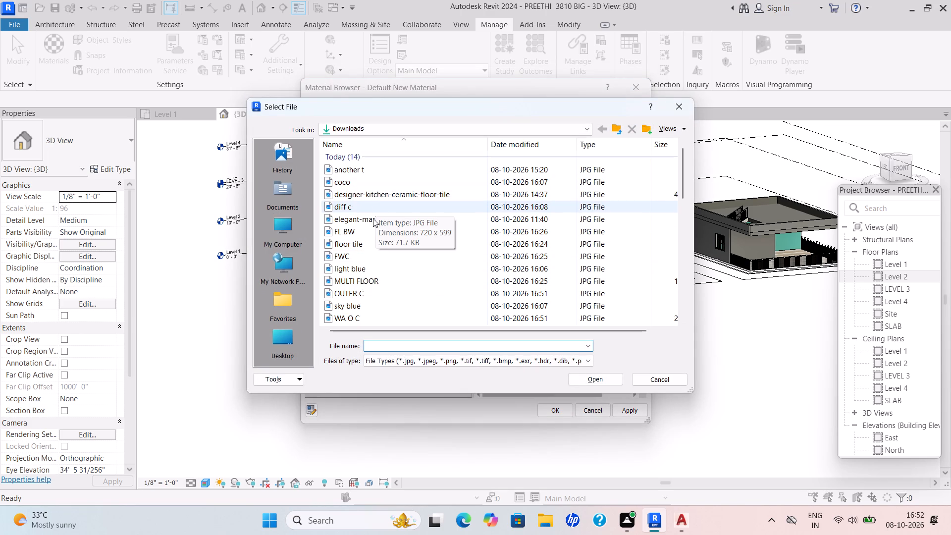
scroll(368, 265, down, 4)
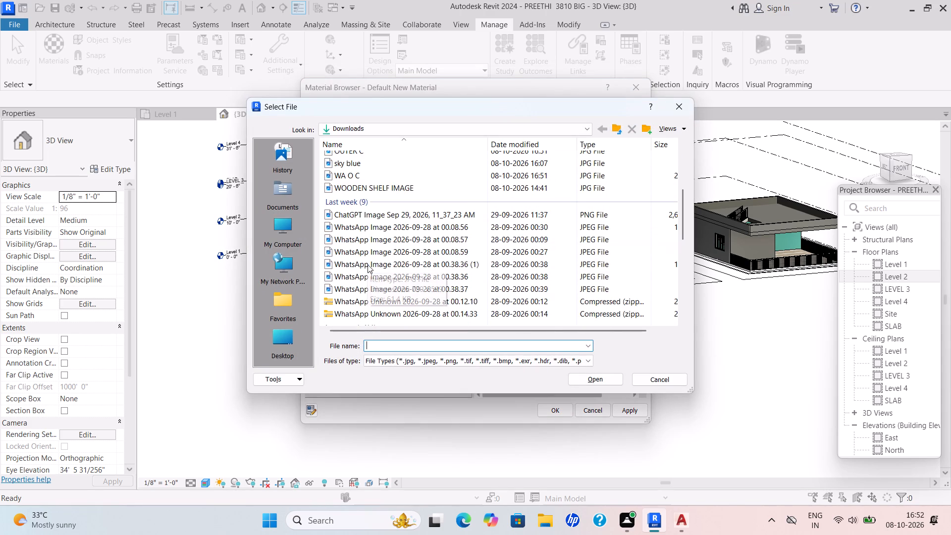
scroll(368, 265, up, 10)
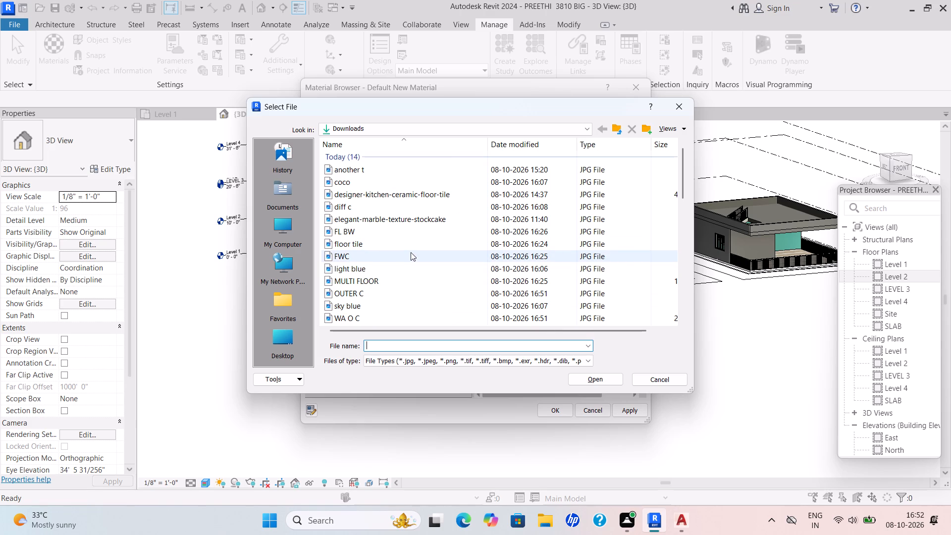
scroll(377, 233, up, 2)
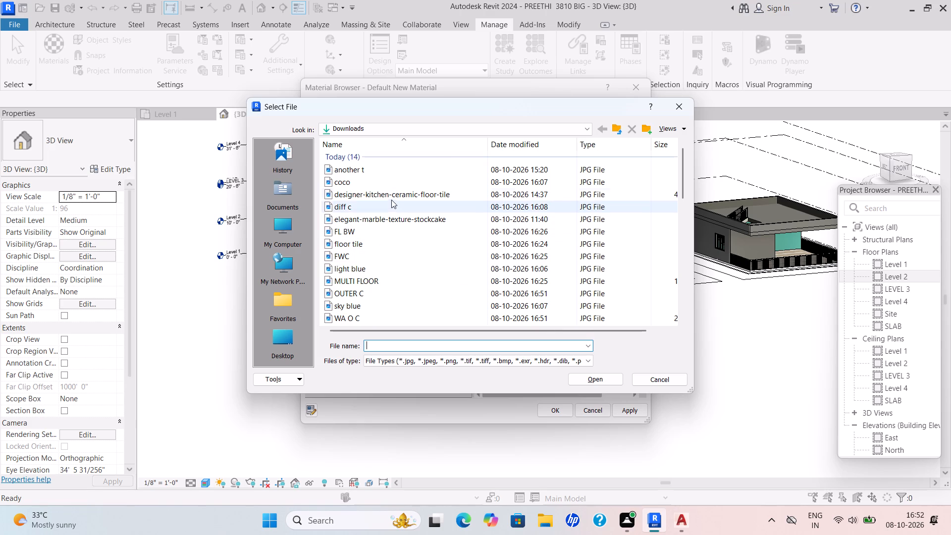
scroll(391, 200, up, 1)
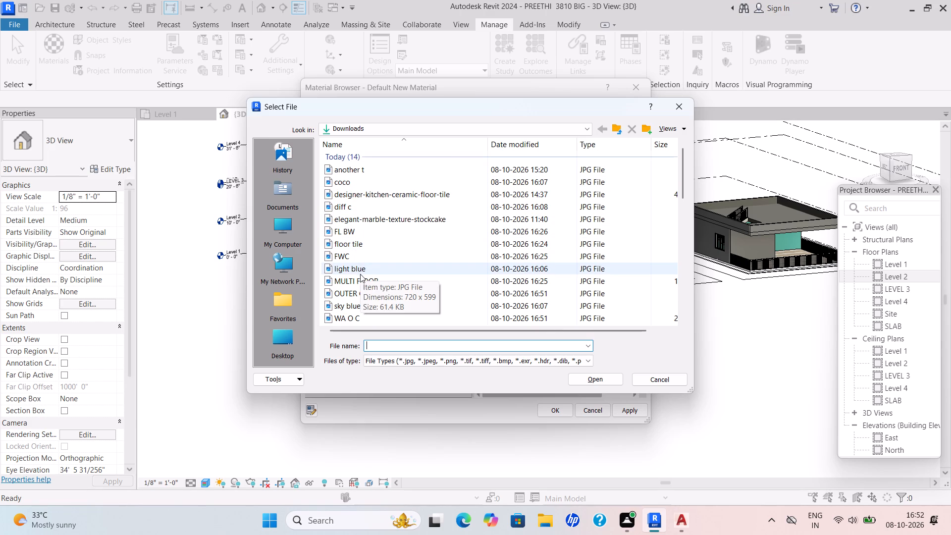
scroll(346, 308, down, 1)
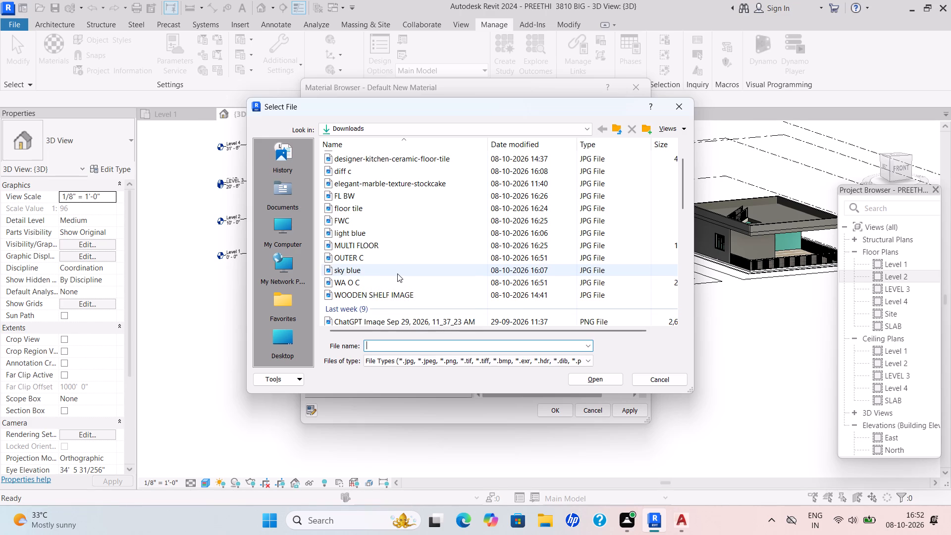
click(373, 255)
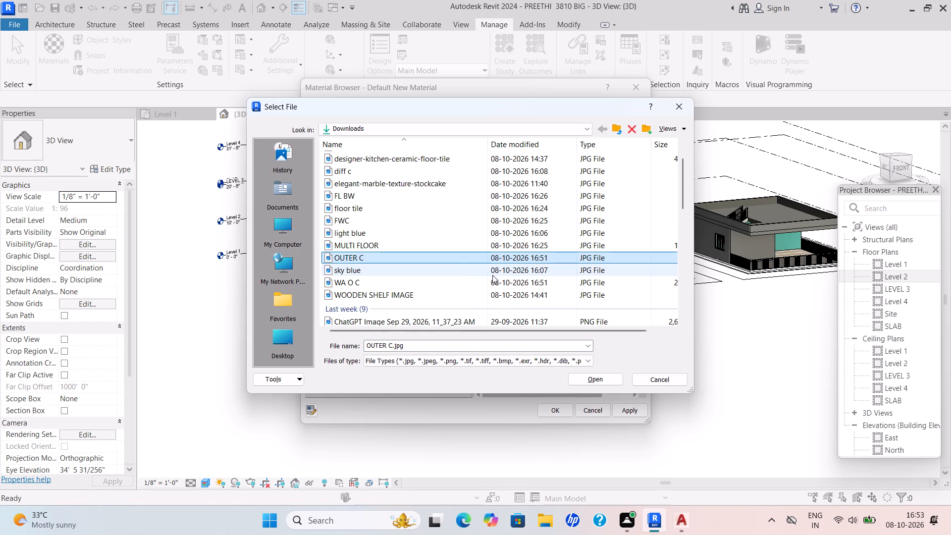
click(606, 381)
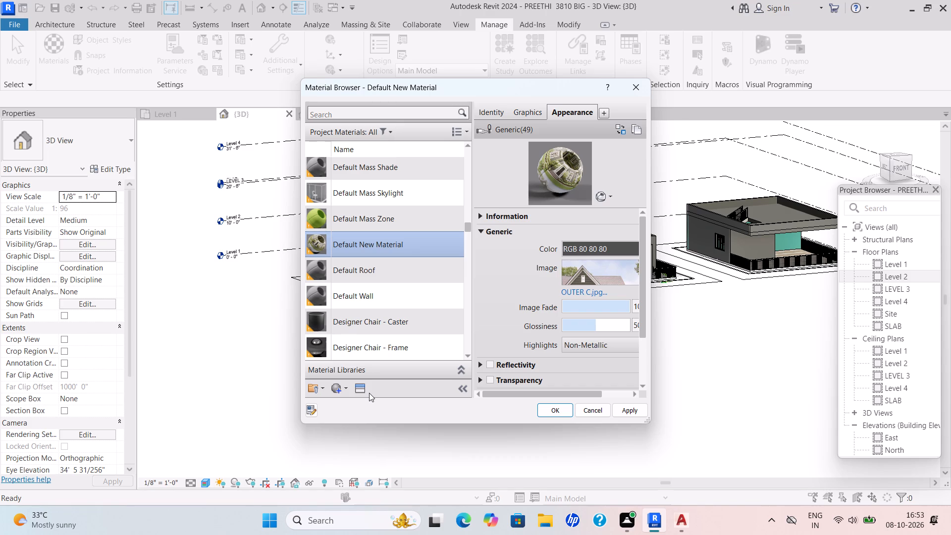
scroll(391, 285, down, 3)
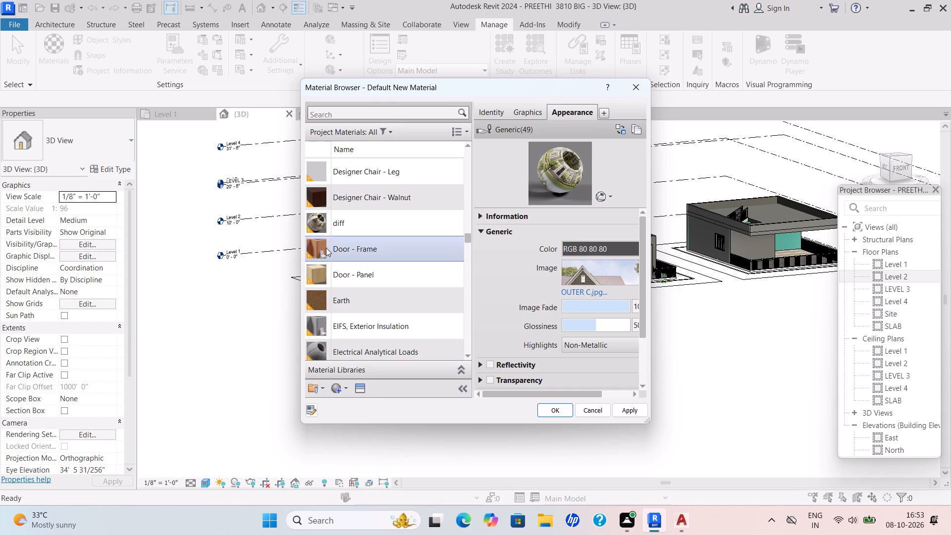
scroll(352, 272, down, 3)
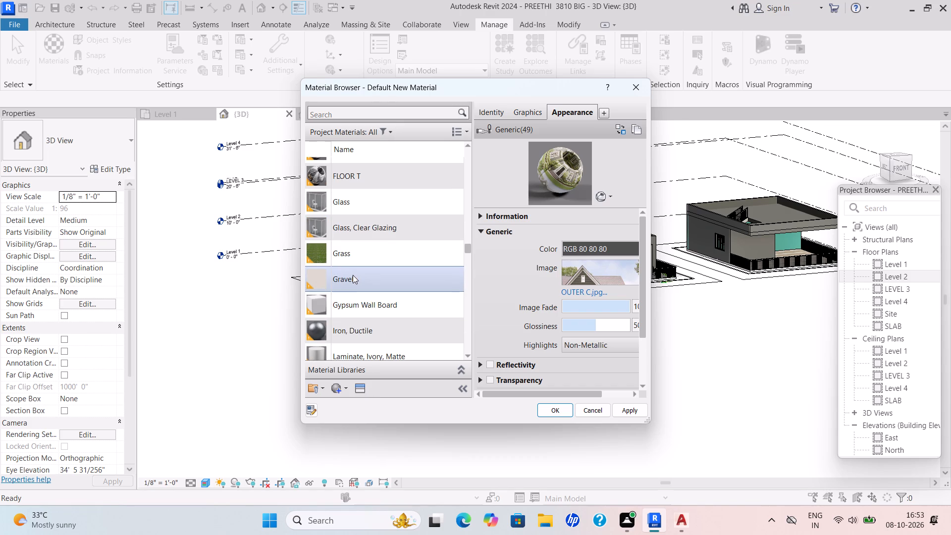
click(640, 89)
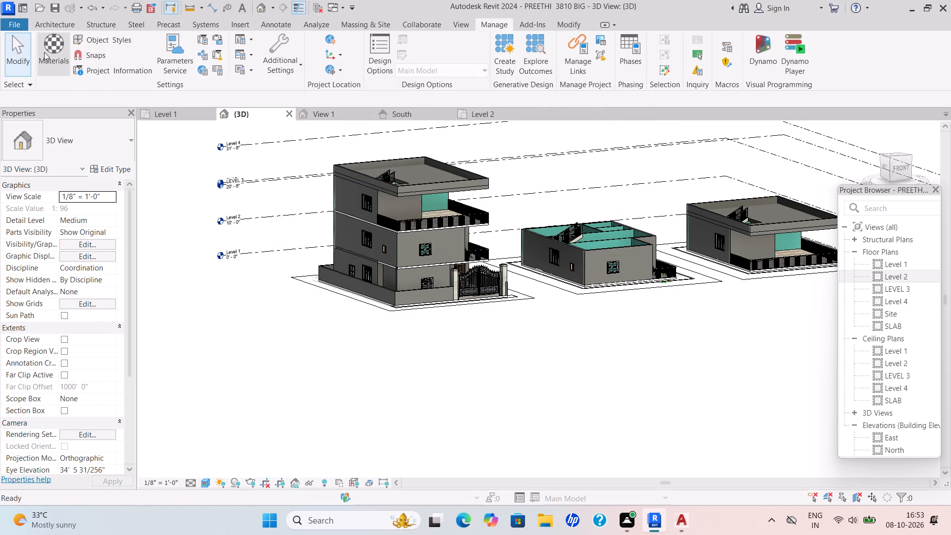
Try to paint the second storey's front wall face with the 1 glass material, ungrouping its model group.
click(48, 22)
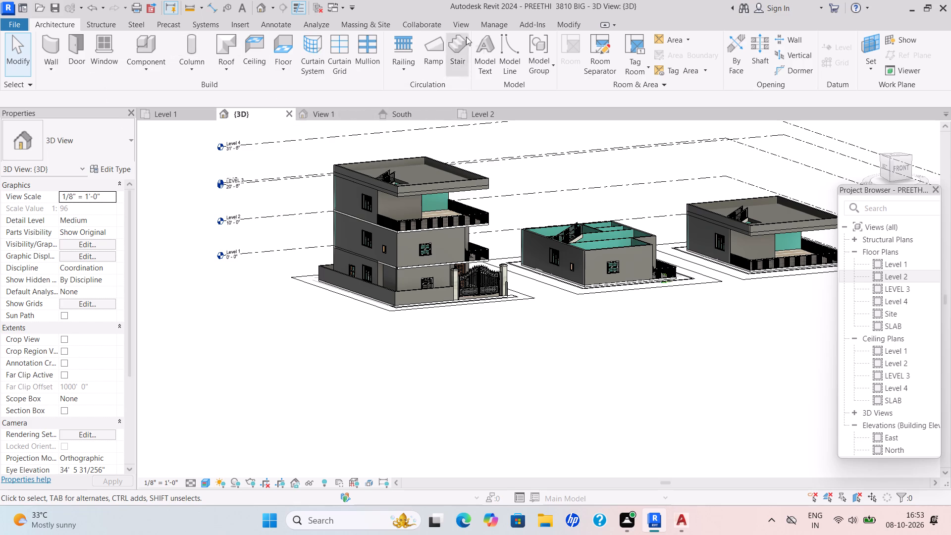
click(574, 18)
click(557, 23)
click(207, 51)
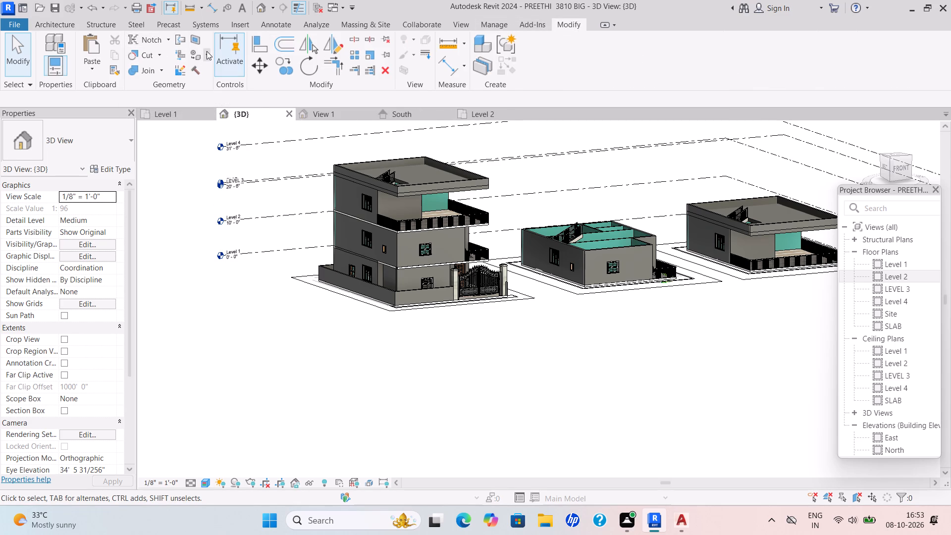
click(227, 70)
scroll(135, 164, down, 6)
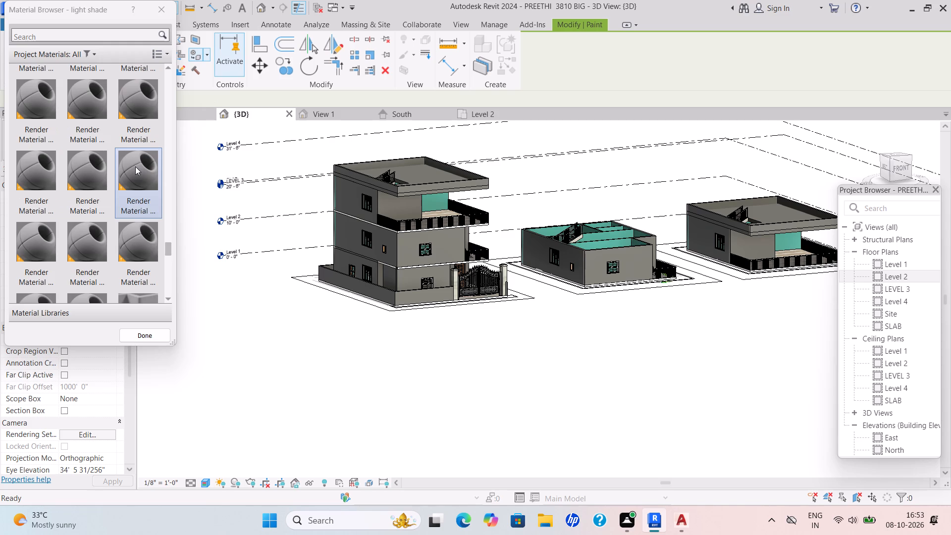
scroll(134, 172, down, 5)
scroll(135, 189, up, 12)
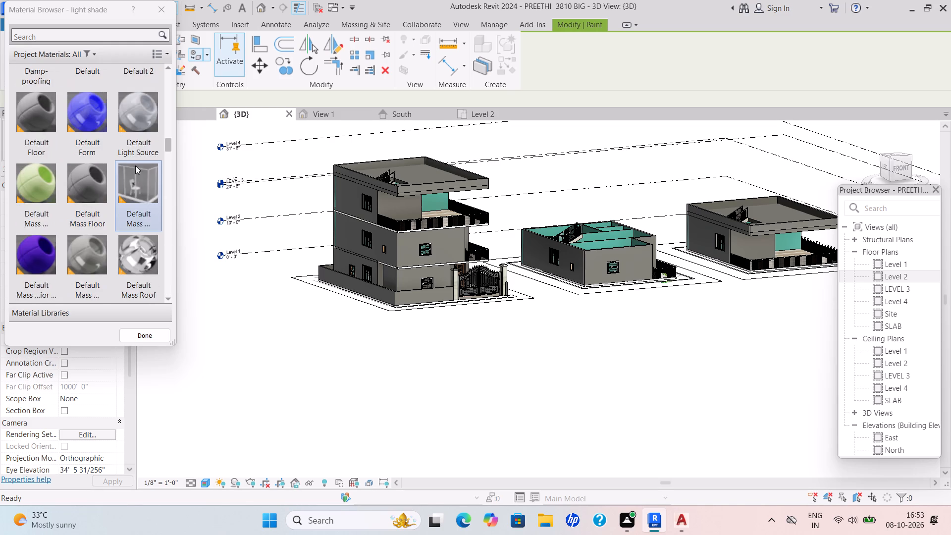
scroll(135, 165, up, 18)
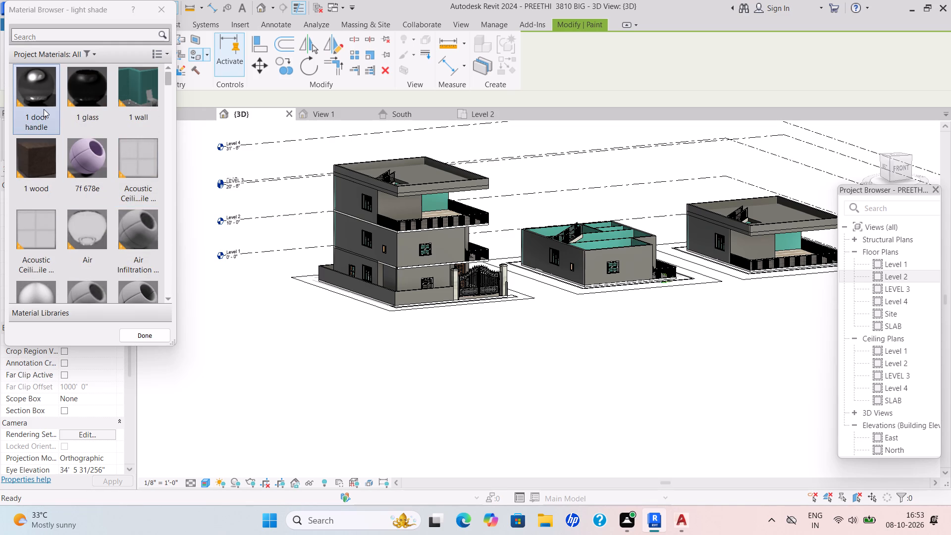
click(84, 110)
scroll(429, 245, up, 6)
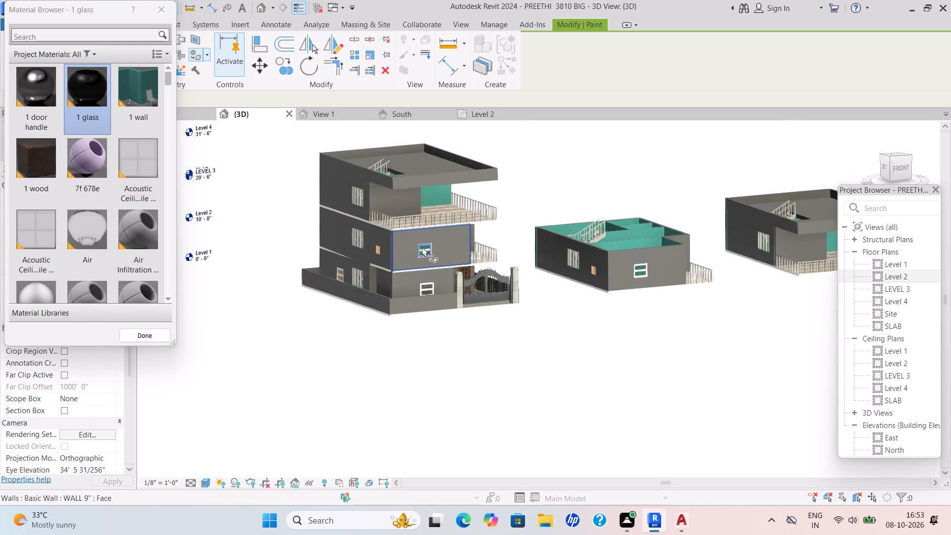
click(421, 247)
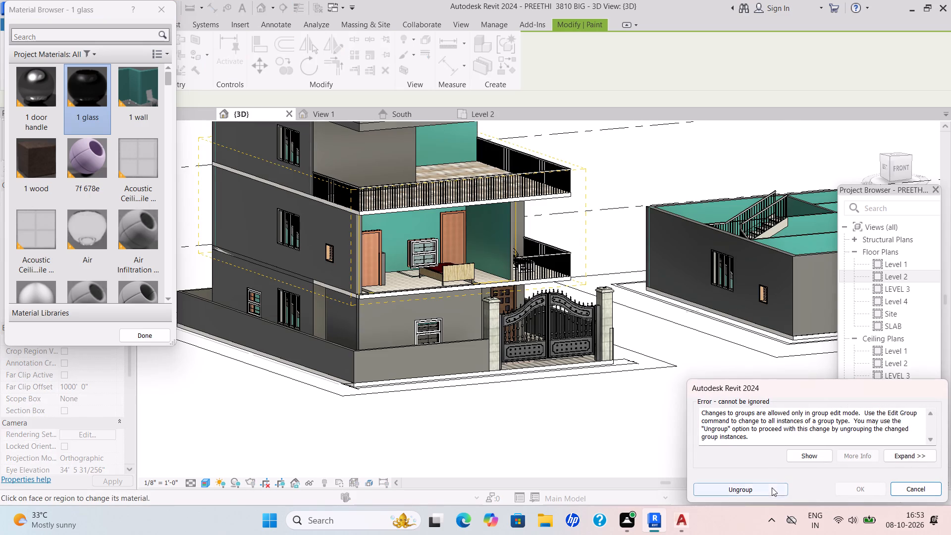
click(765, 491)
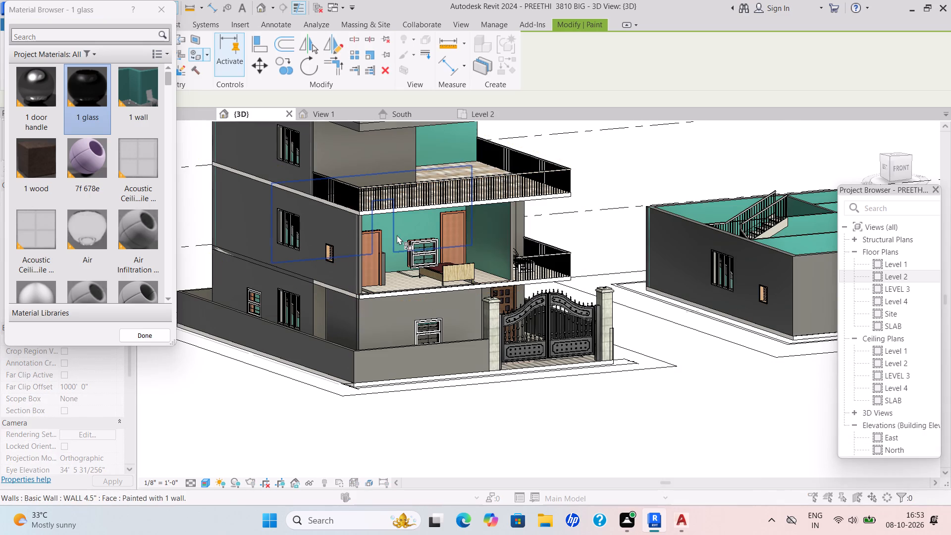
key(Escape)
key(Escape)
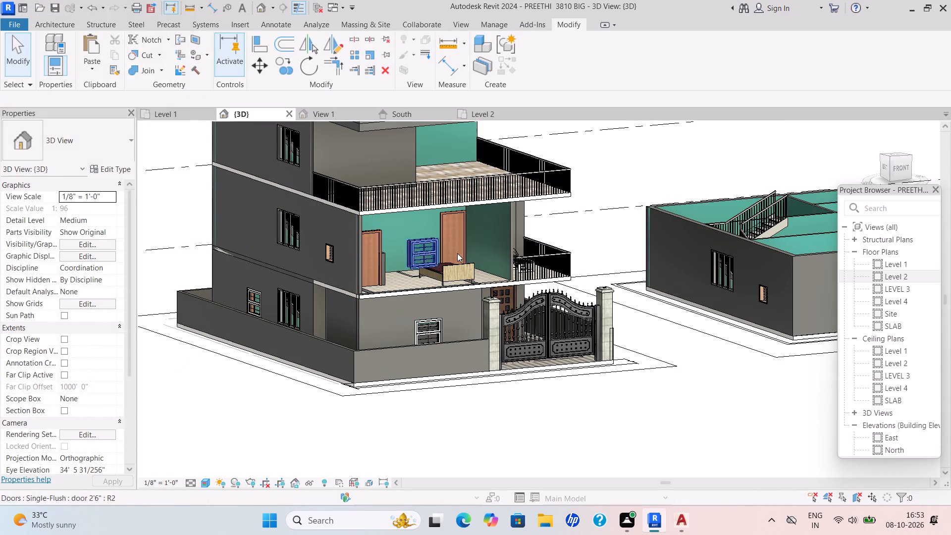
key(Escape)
Undo the front wall painting with its ungrouping, and the earlier placement of the top storey on the gated house.
scroll(463, 250, up, 3)
scroll(445, 267, down, 2)
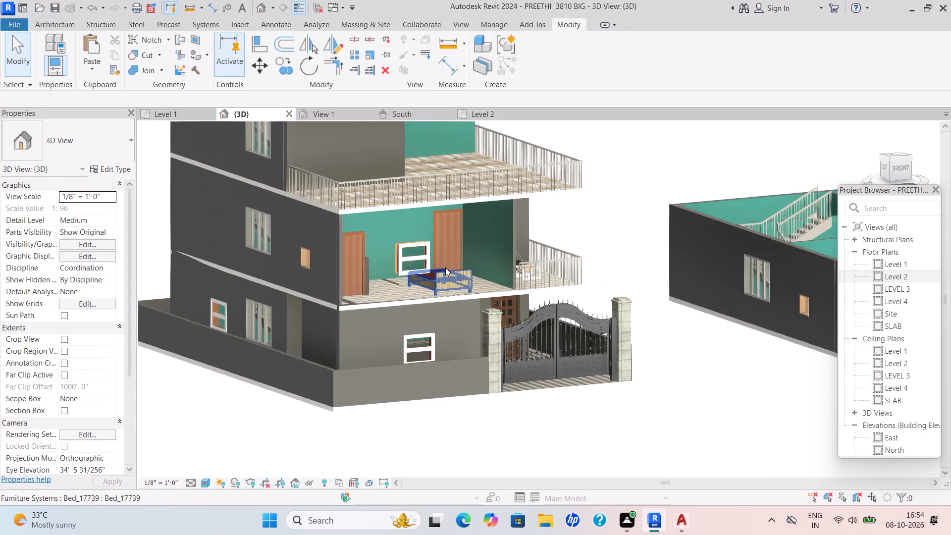
scroll(445, 267, down, 1)
key(ctrl+z)
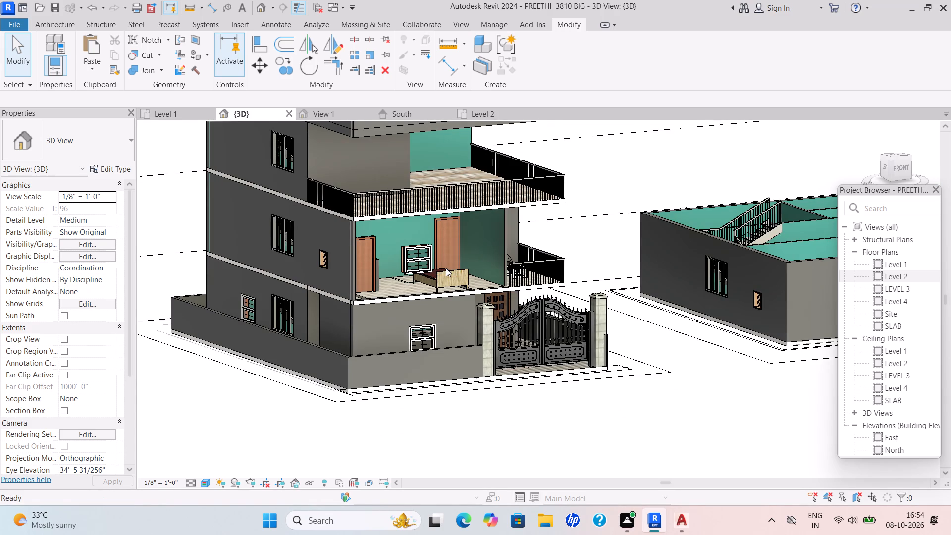
key(ctrl+z)
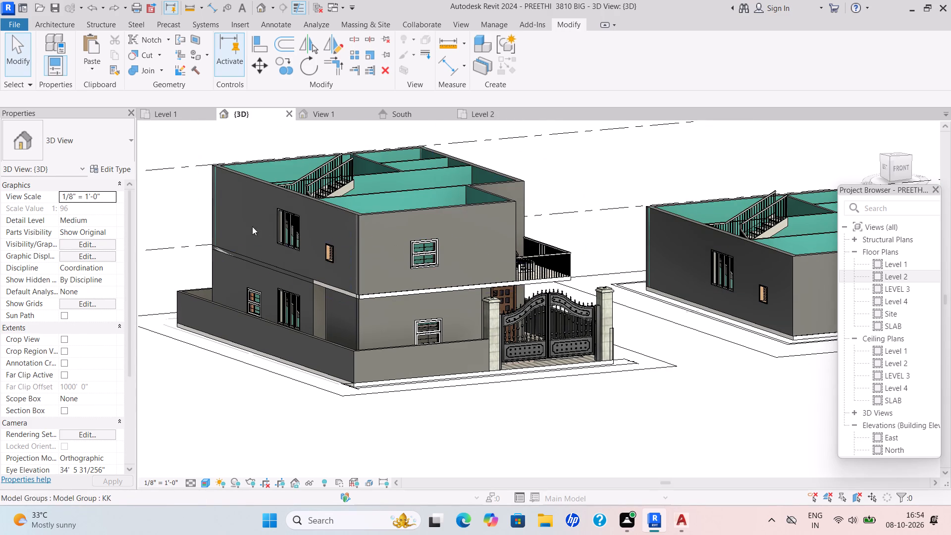
scroll(504, 196, down, 8)
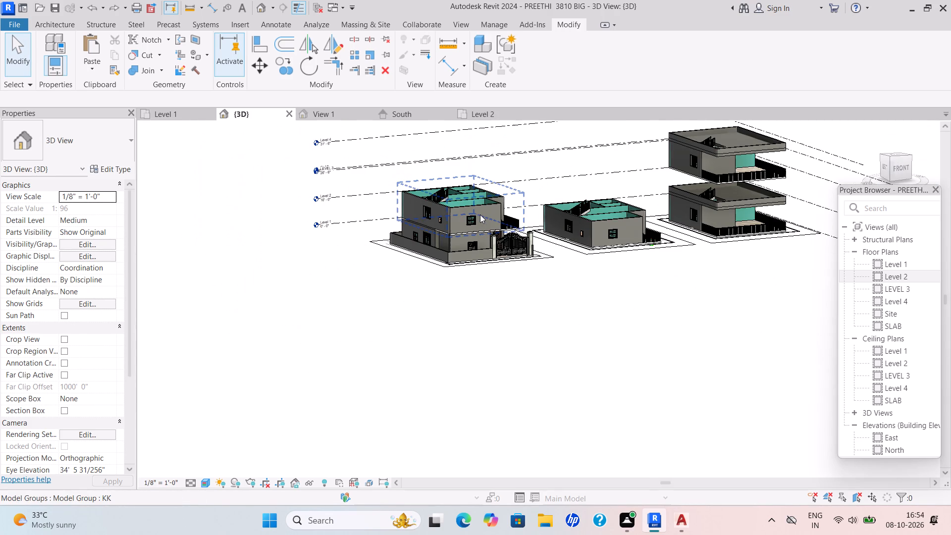
Redo the placement of the top storey on the gated house.
key(ctrl+y)
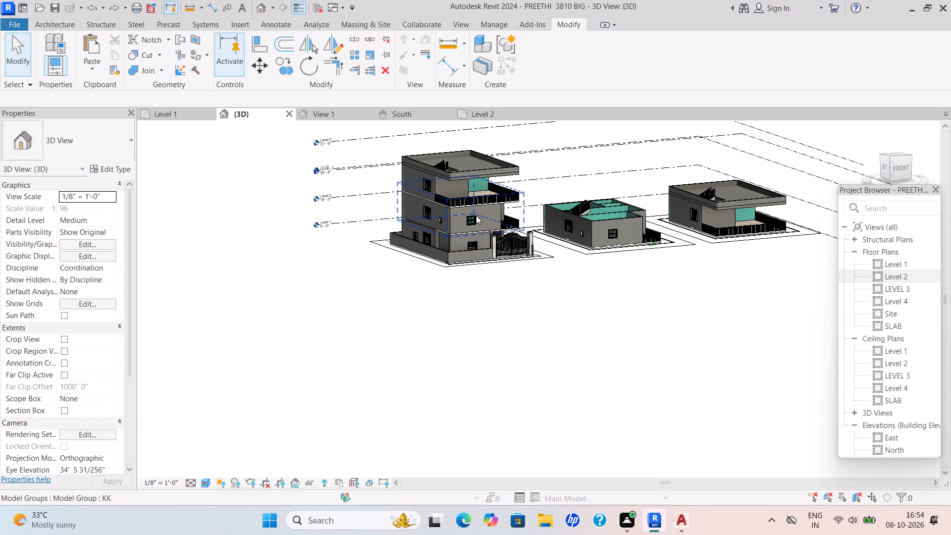
scroll(466, 189, up, 4)
key(Escape)
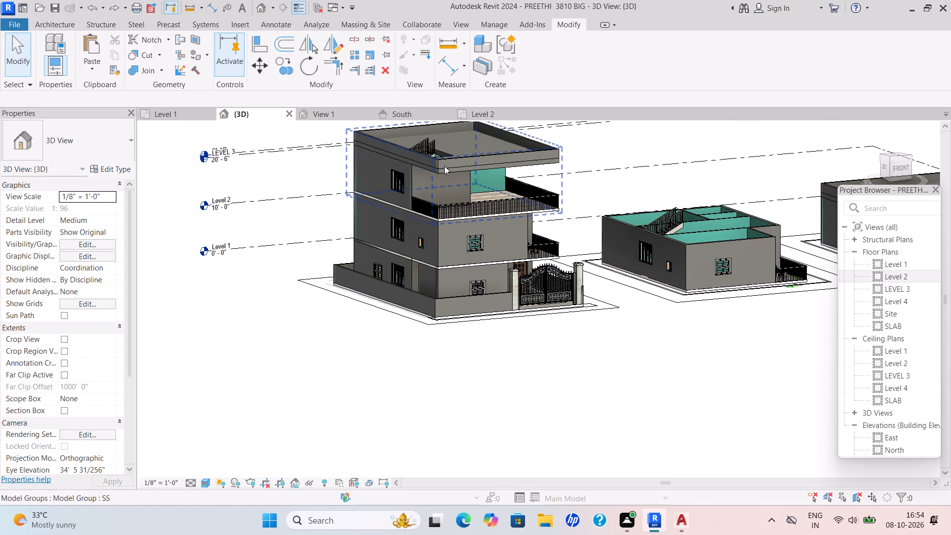
Ungroup the top storey's model group on the gated house.
click(444, 166)
click(559, 49)
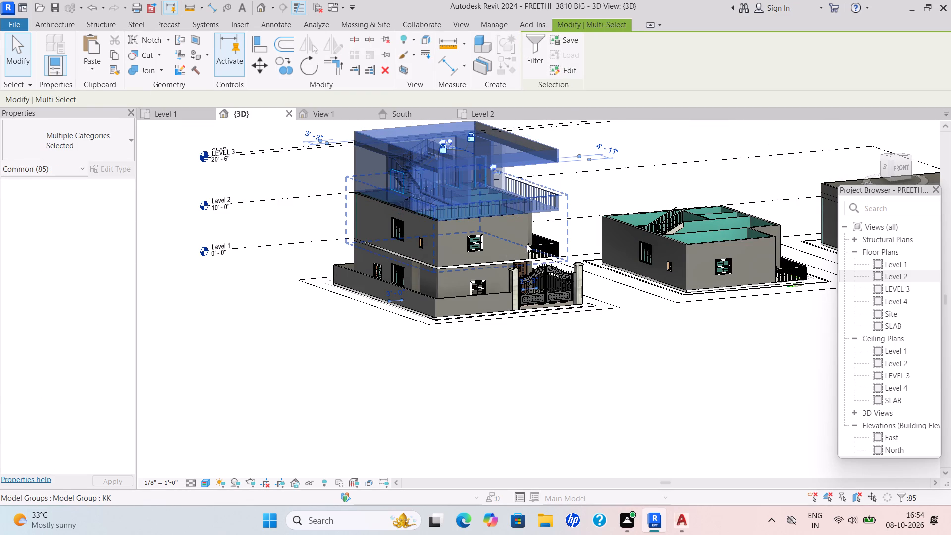
key(Escape)
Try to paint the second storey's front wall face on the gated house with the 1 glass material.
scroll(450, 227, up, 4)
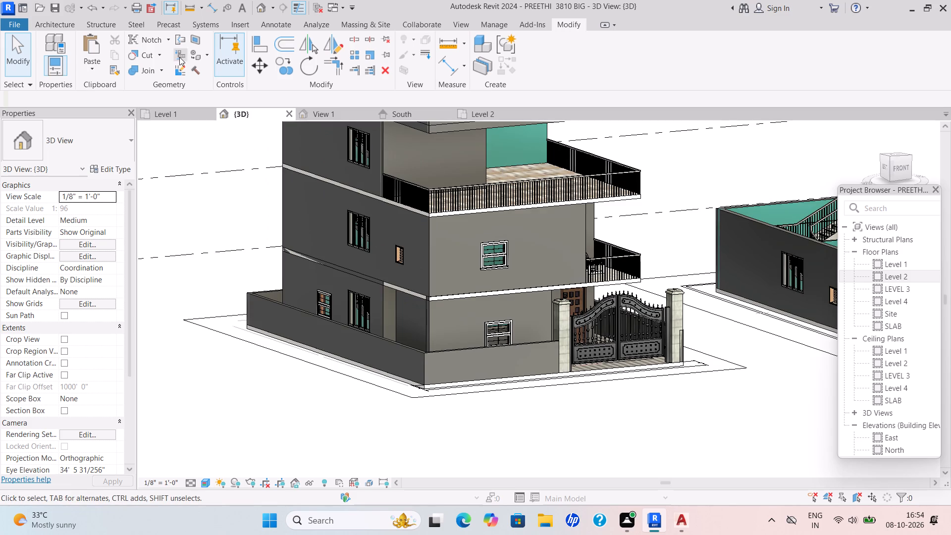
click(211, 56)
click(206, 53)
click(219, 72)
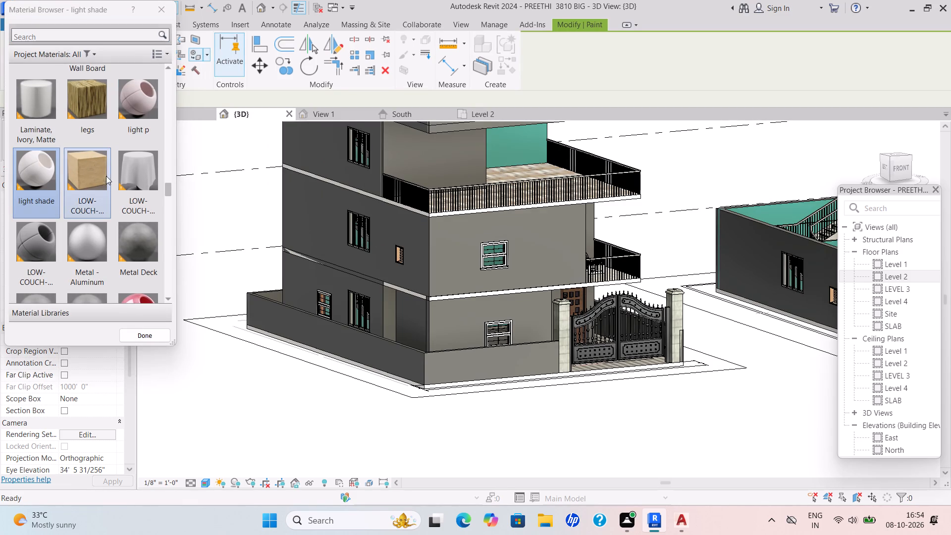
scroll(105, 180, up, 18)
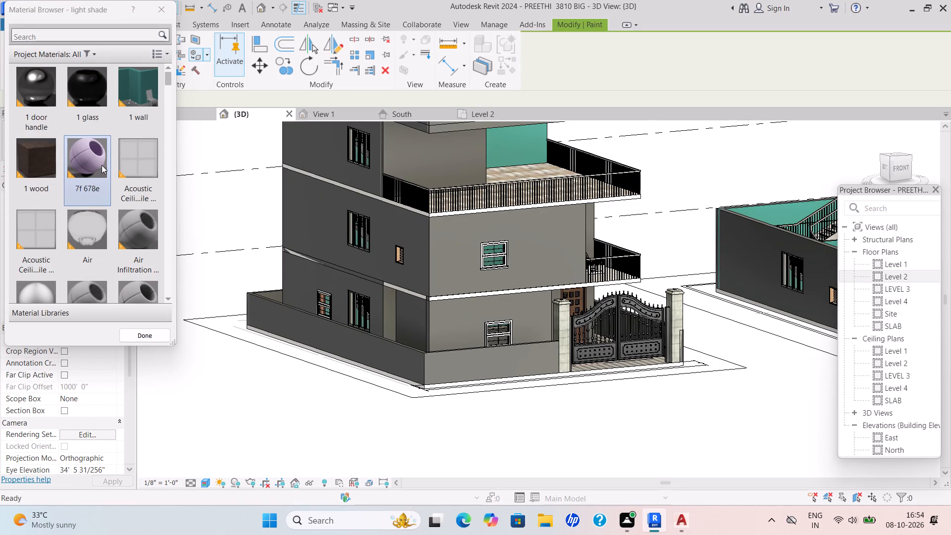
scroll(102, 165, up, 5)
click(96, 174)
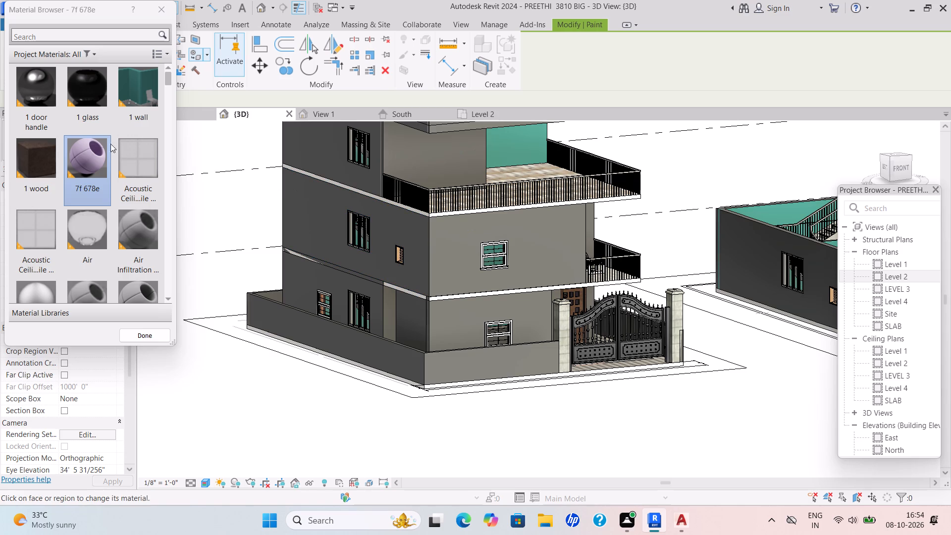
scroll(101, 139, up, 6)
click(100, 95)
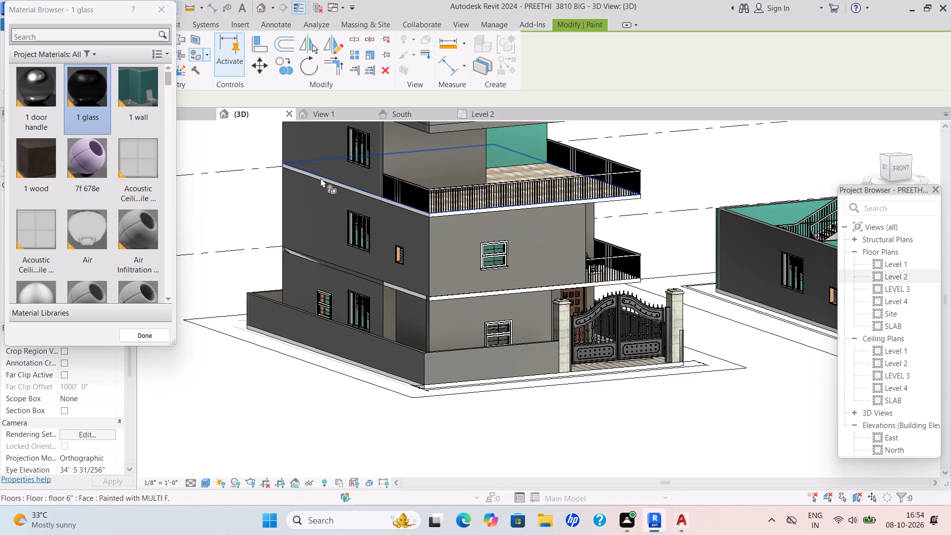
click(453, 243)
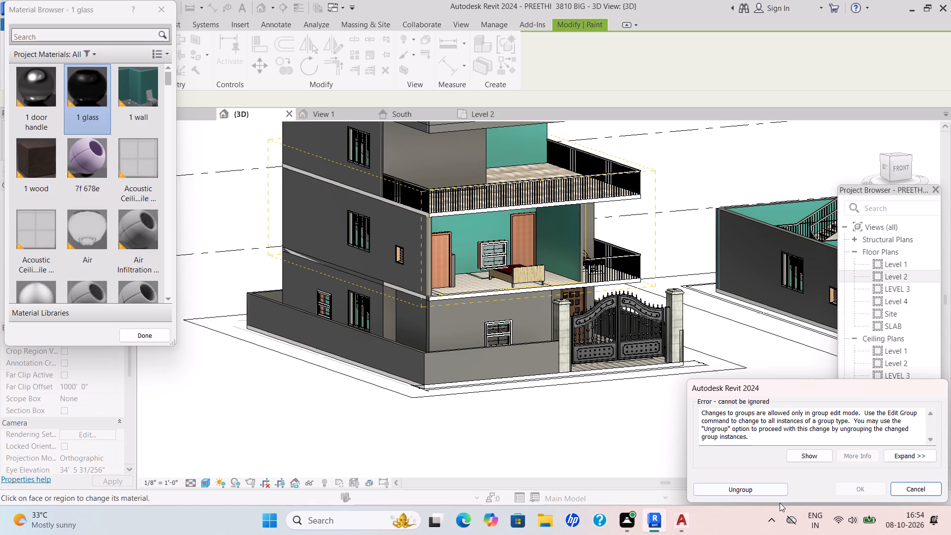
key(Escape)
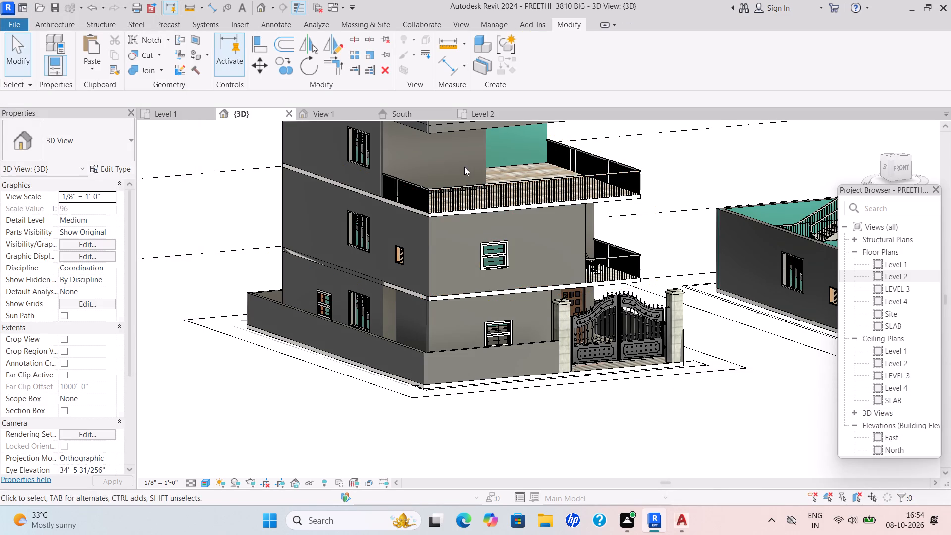
Paint the second storey's front wall face with the 1 wall material, ungrouping its model group.
scroll(447, 196, down, 2)
middle_drag(447, 197, 462, 274)
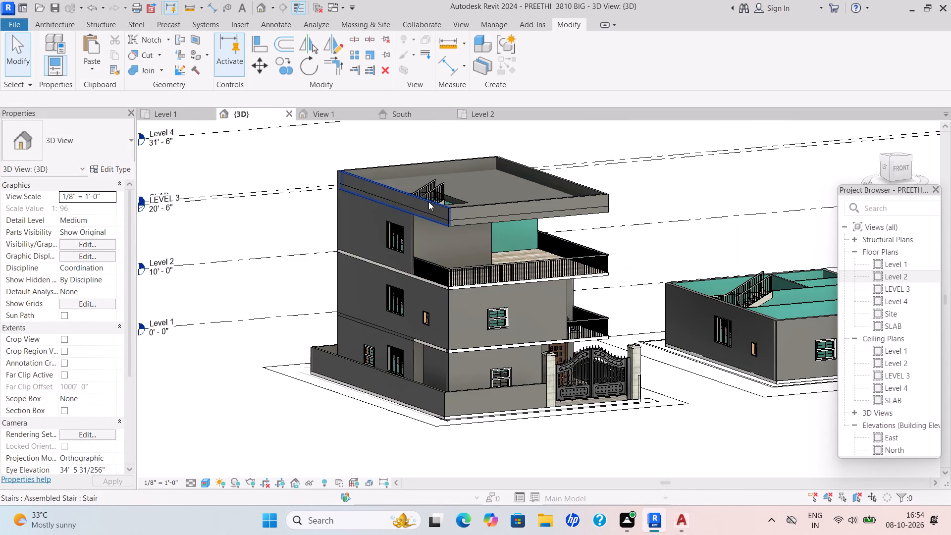
key(Escape)
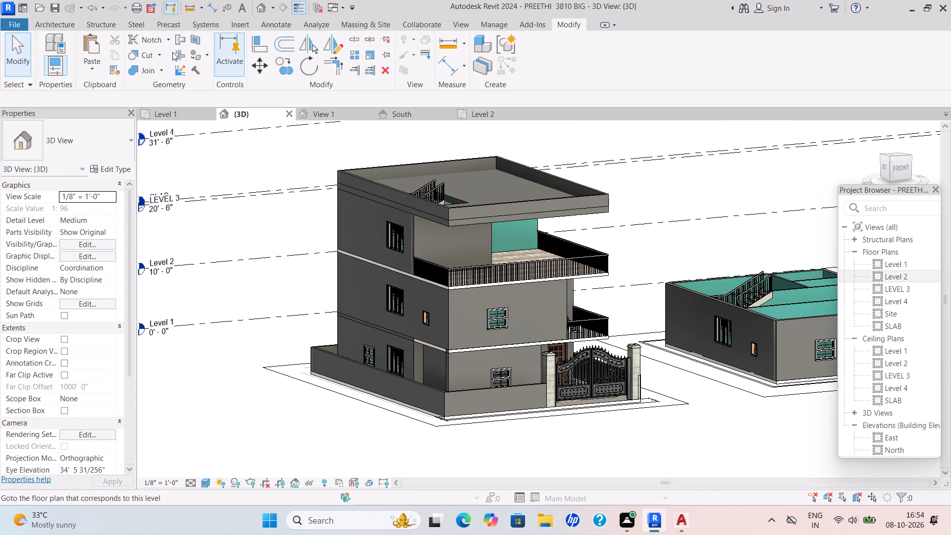
click(204, 58)
click(213, 71)
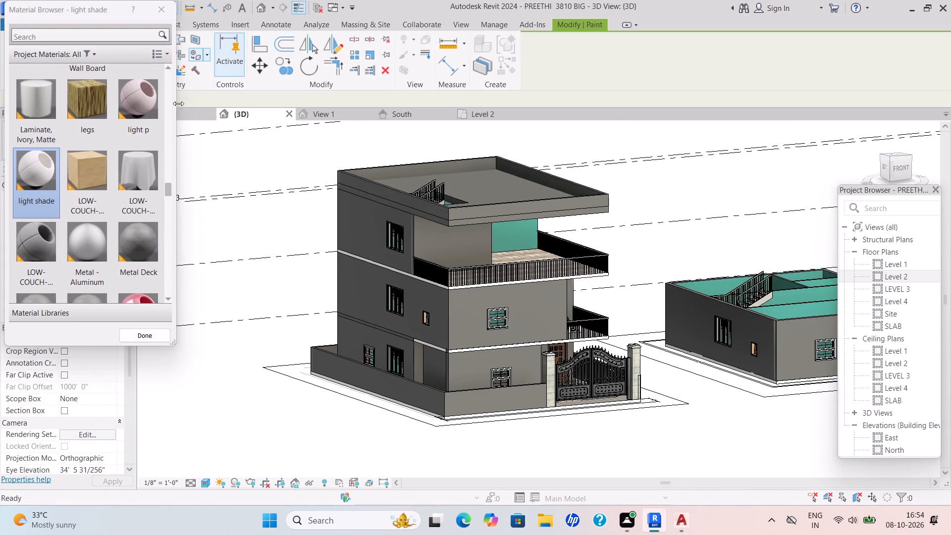
scroll(109, 122, up, 18)
click(141, 101)
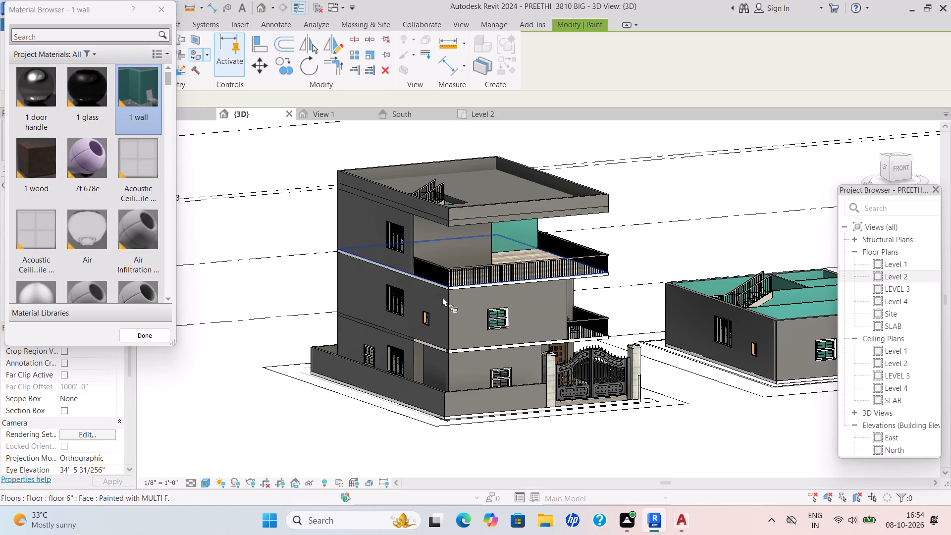
click(478, 325)
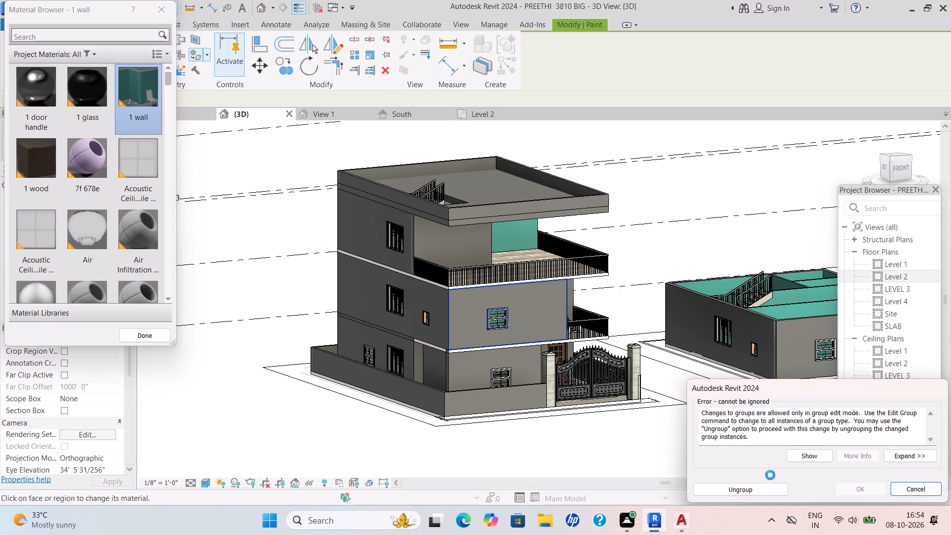
click(763, 488)
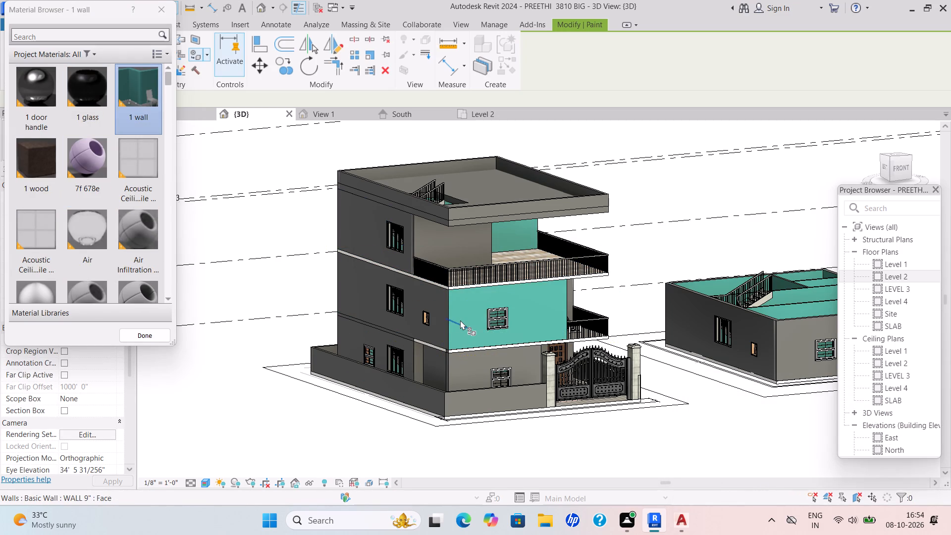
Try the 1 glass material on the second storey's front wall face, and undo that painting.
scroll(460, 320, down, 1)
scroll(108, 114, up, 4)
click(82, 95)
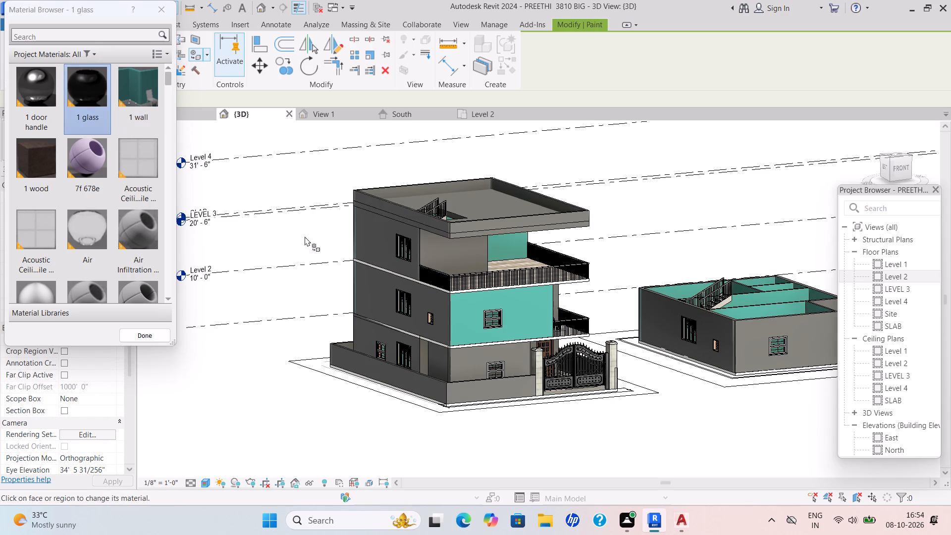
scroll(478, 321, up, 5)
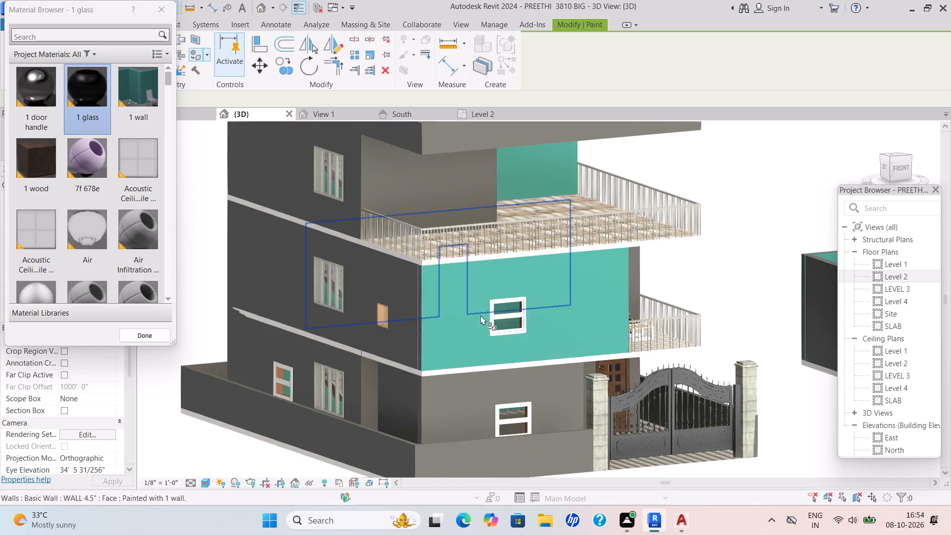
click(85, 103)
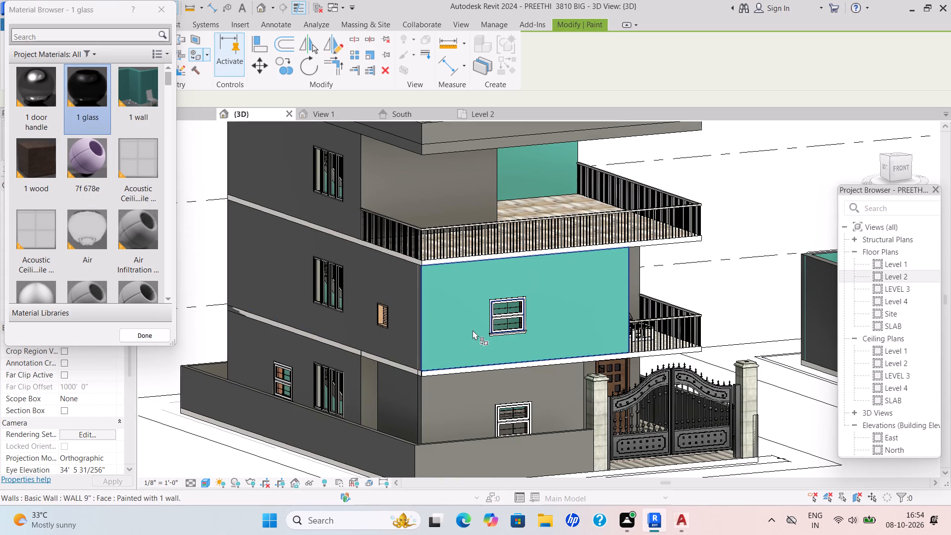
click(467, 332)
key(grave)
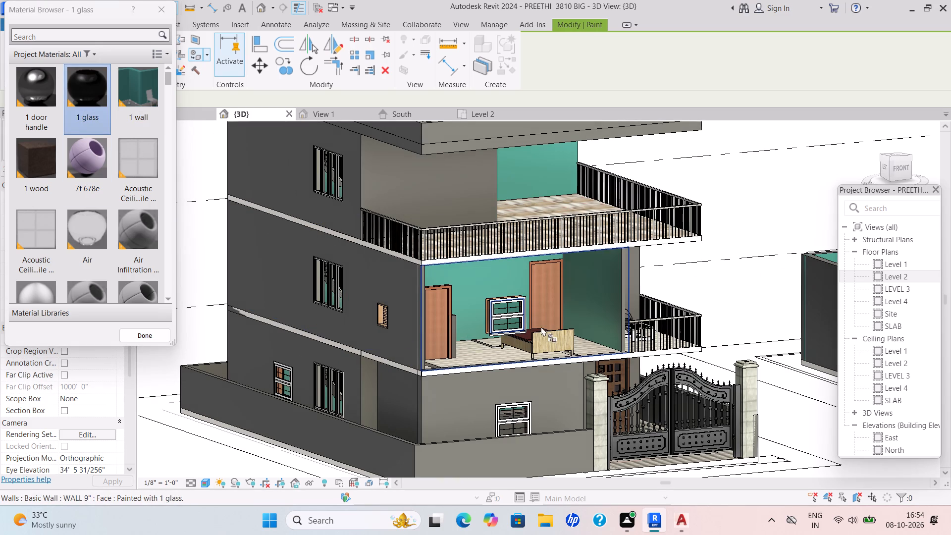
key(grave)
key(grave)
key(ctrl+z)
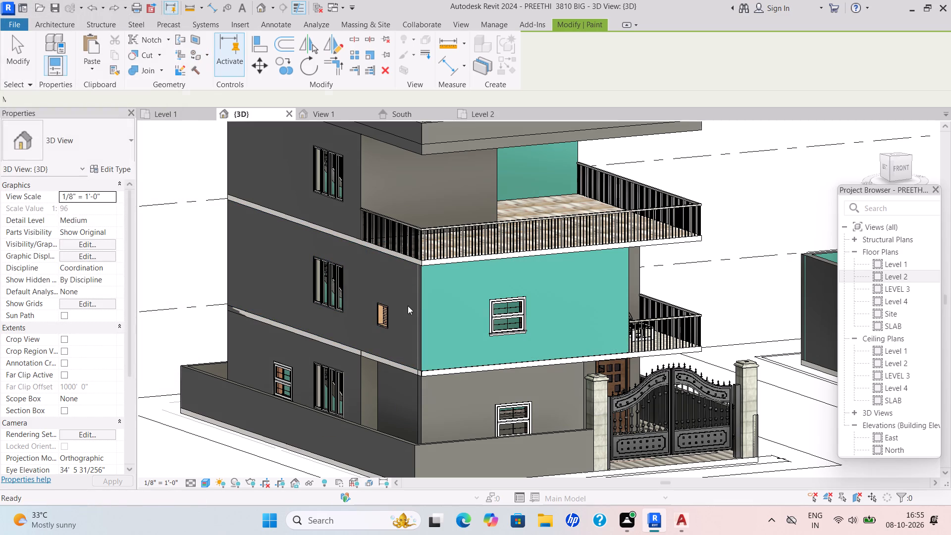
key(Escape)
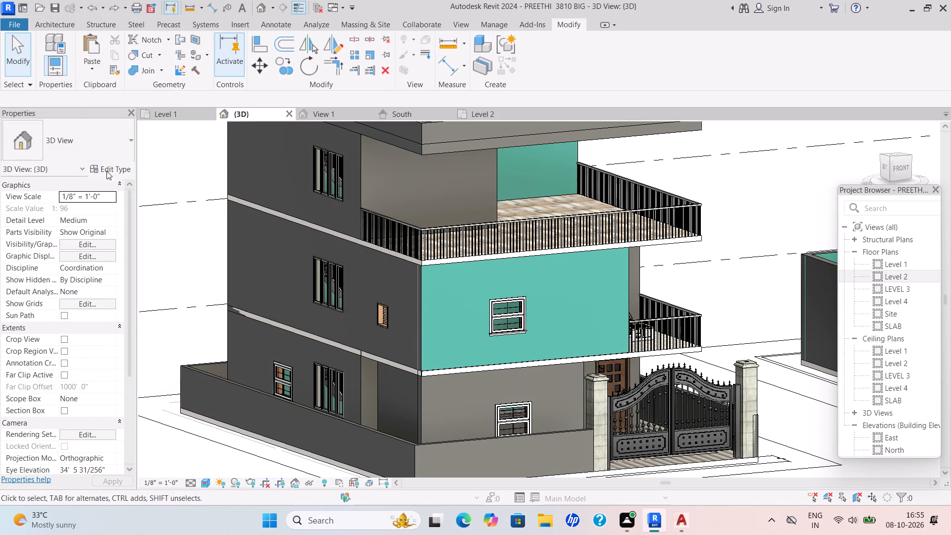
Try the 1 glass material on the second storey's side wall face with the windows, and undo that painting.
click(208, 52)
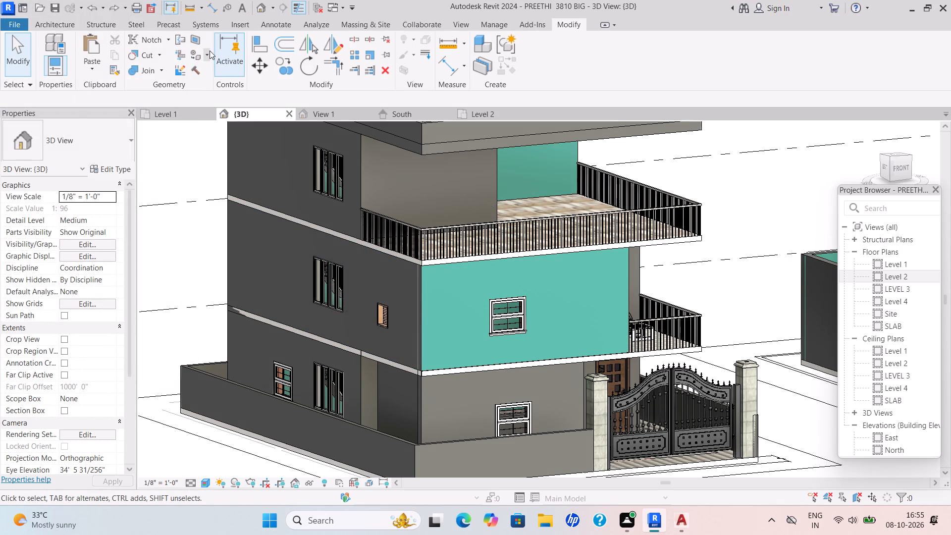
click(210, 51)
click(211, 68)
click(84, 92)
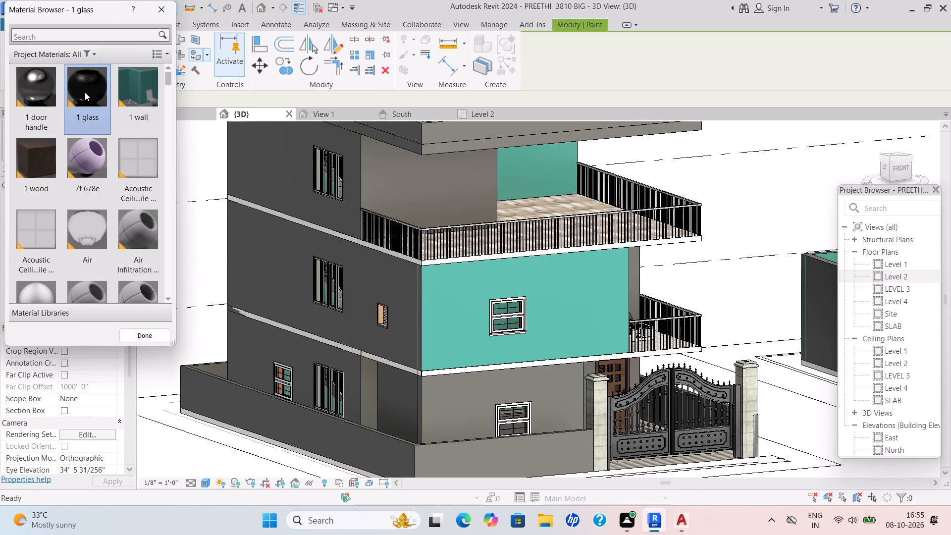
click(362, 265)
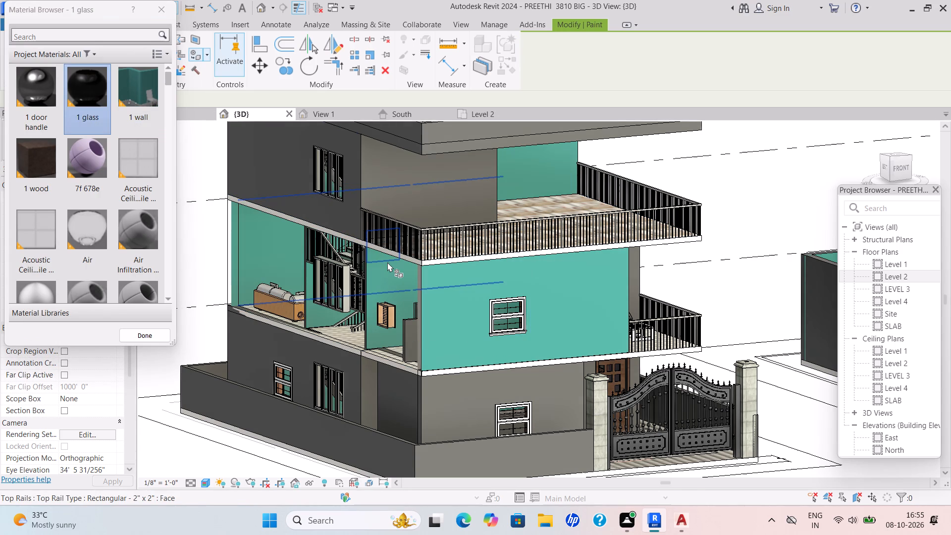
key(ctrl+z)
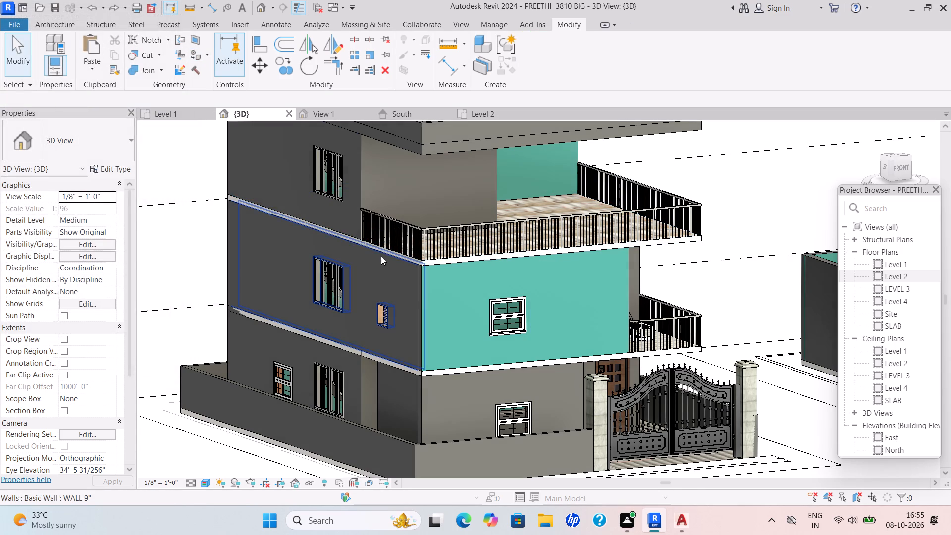
Paint the second storey's front wall face and adjoining windowed side wall face with the 7f 678e material.
click(210, 53)
click(215, 68)
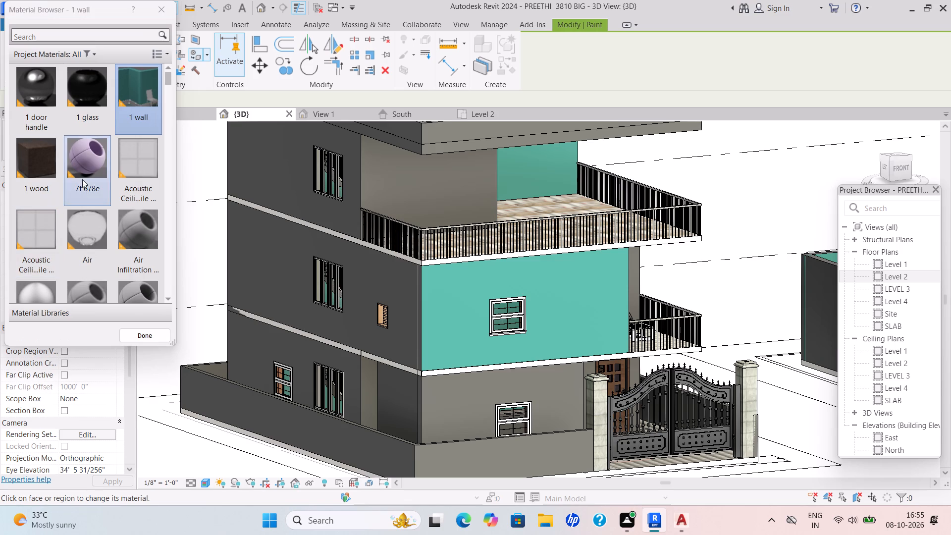
click(91, 164)
scroll(455, 321, up, 5)
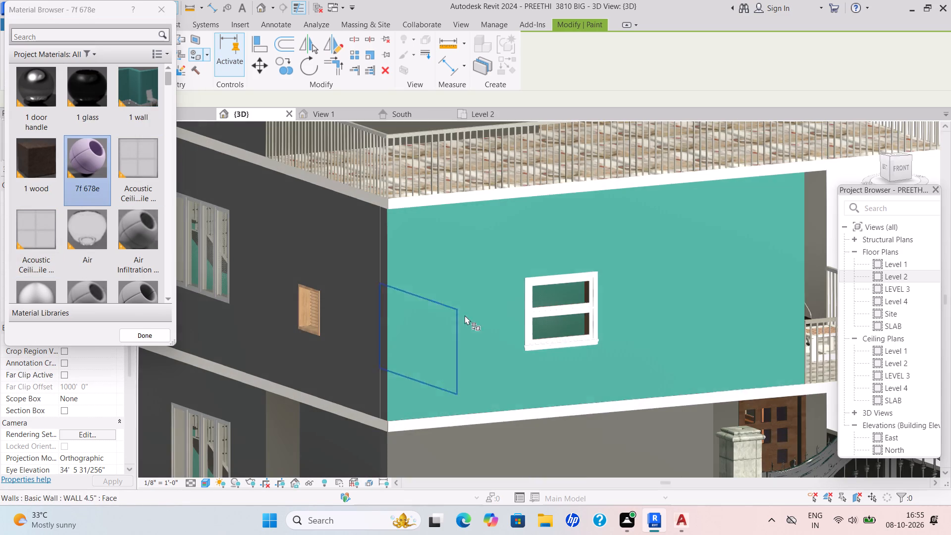
click(427, 343)
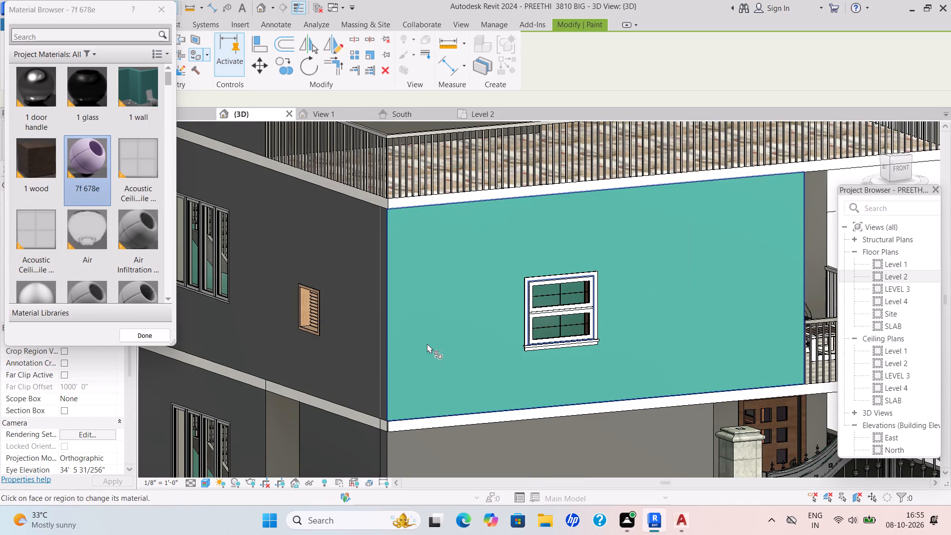
scroll(440, 337, down, 9)
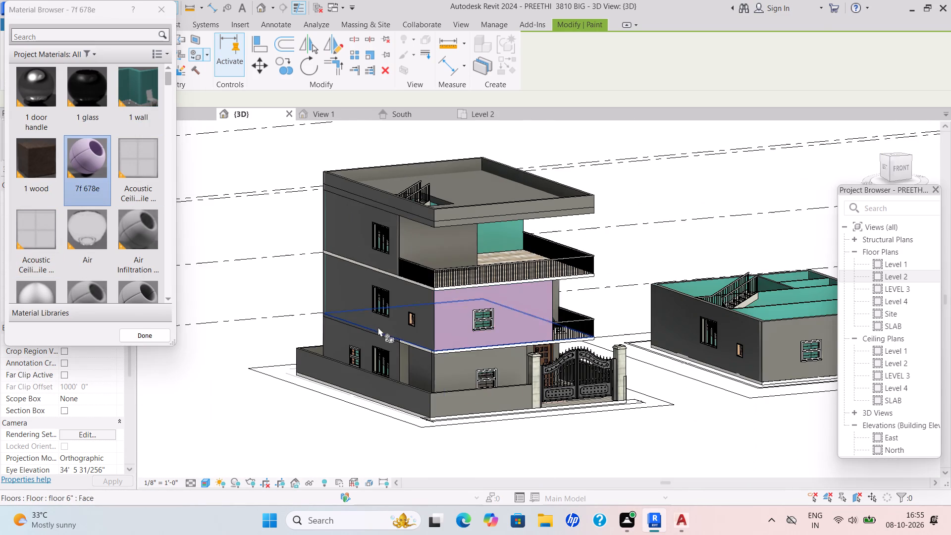
scroll(389, 307, up, 4)
click(396, 303)
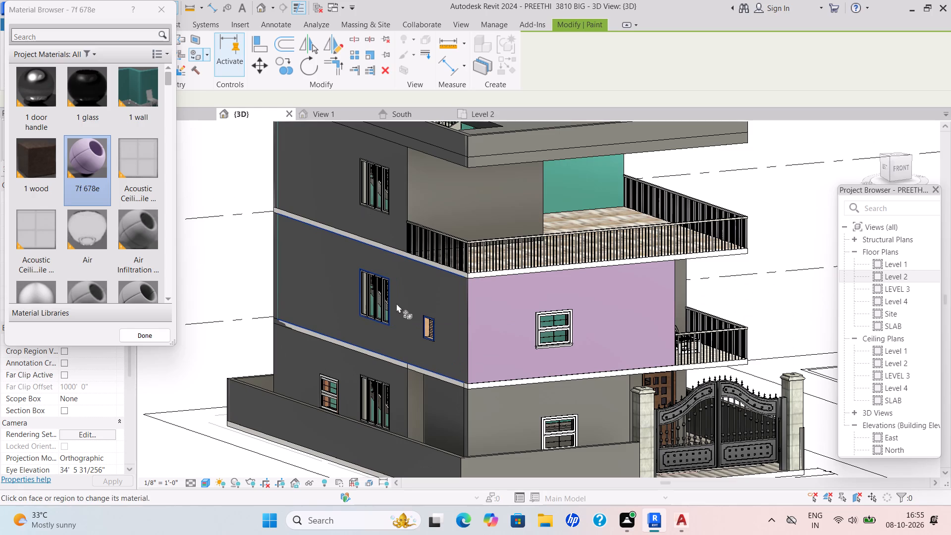
Paint the ground storey's front wall face and its narrow corner strip with the 7f 678e material.
scroll(428, 306, down, 4)
shift+middle_drag(498, 385, 454, 374)
scroll(335, 309, up, 4)
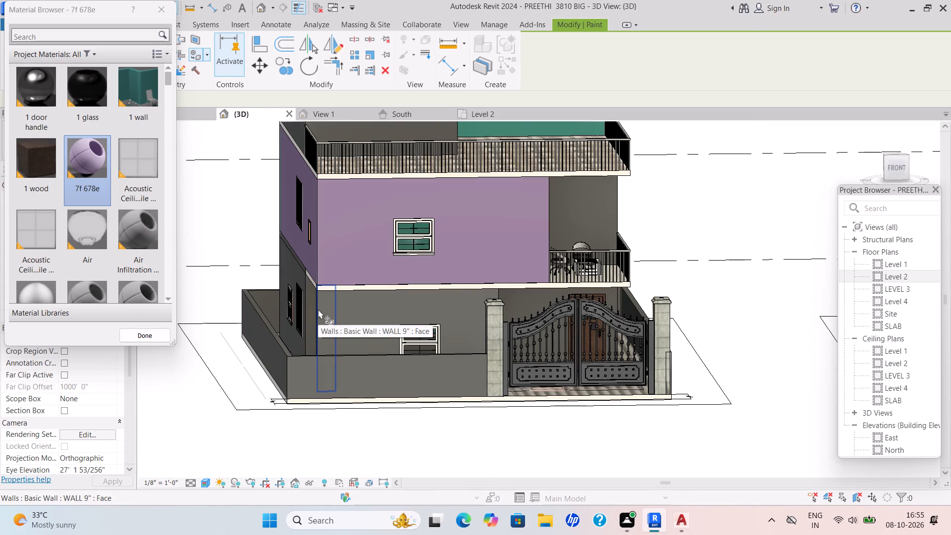
click(318, 309)
click(367, 311)
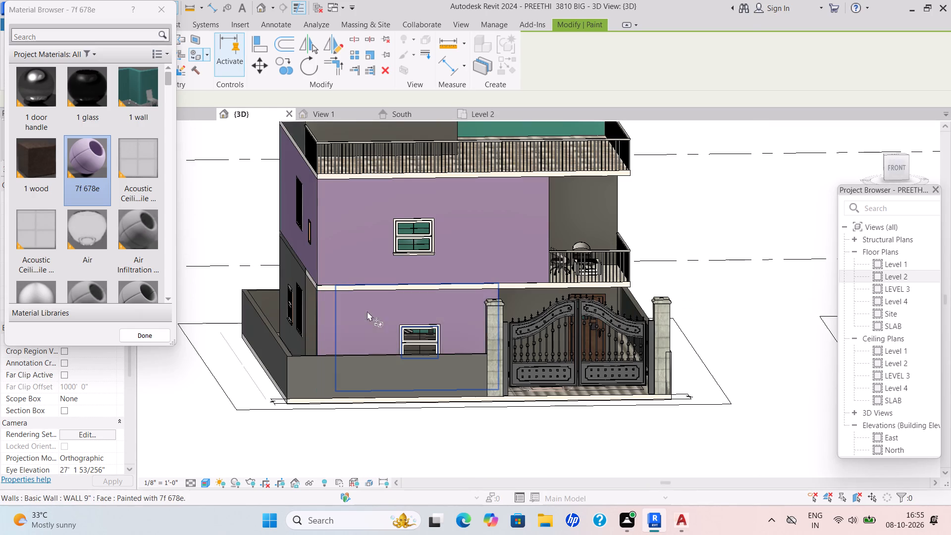
Paint the ground storey's side wall faces, including the recessed section, its narrow returns and the windowed face, with the 7f 678e material.
scroll(426, 328, down, 1)
middle_drag(334, 341, 438, 334)
scroll(473, 320, down, 1)
middle_drag(477, 320, 245, 306)
scroll(254, 305, up, 1)
click(594, 350)
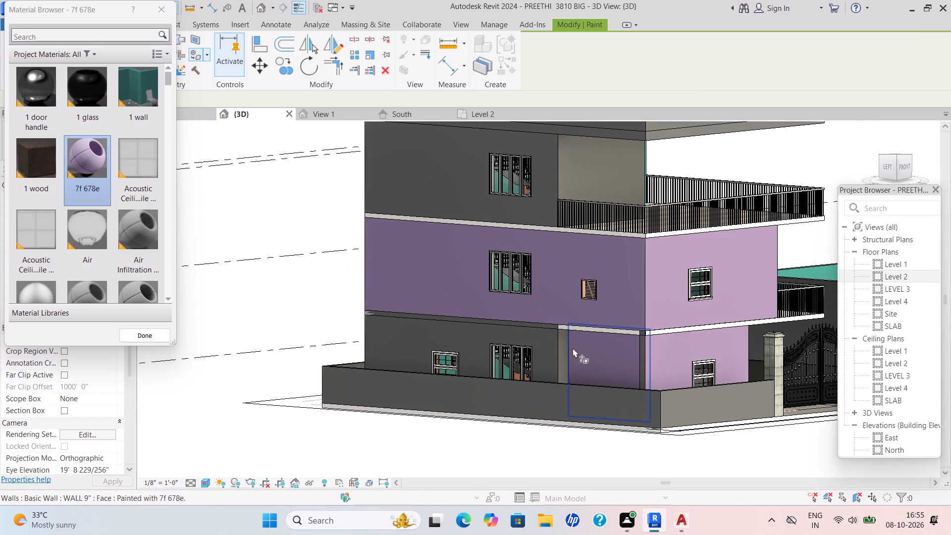
scroll(559, 341, up, 5)
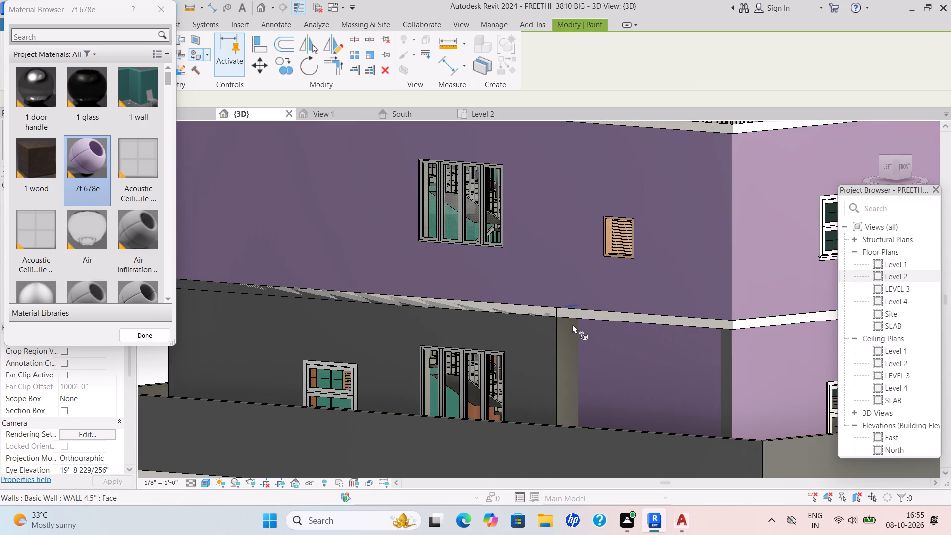
scroll(570, 323, up, 4)
click(558, 342)
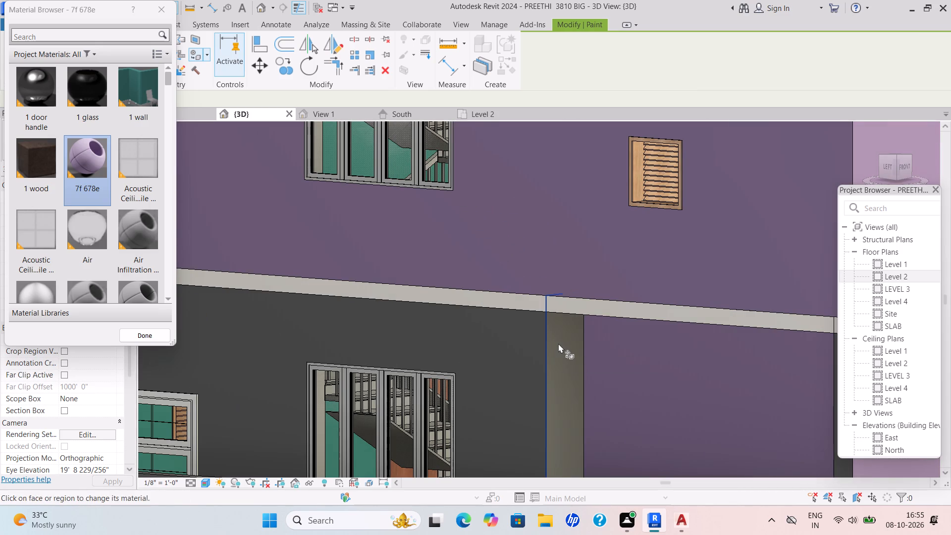
scroll(558, 343, down, 2)
scroll(564, 341, up, 4)
click(570, 340)
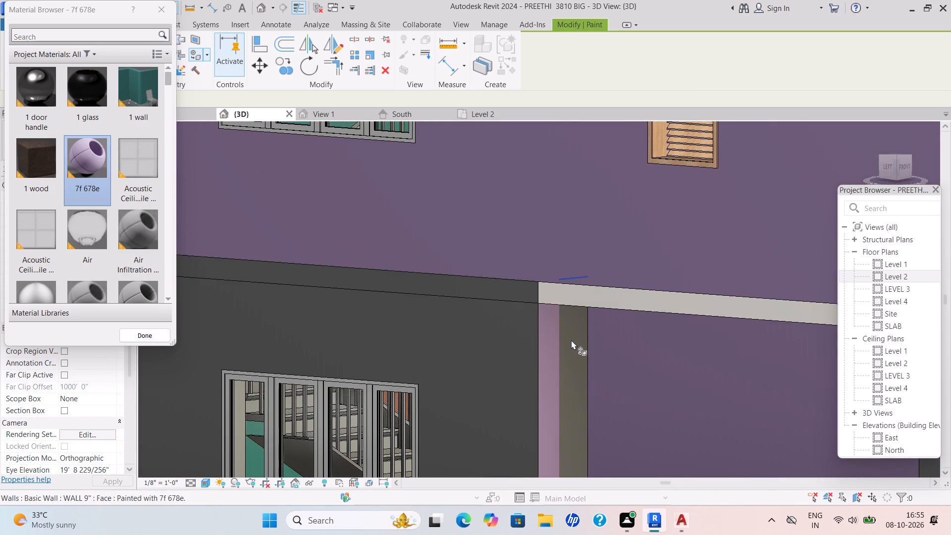
scroll(579, 338, down, 6)
click(539, 345)
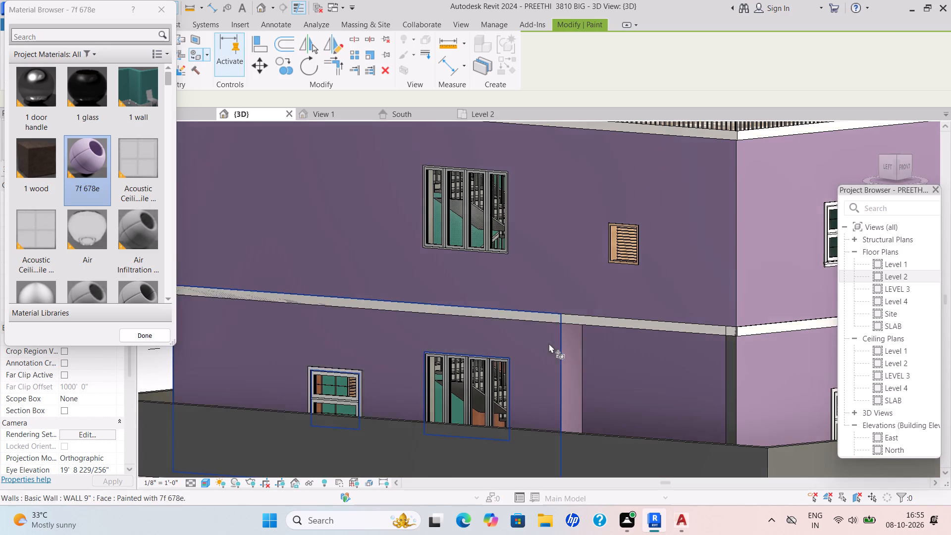
Paint the second storey's front-facing wall behind the balcony seating with the 7f 678e material.
scroll(549, 343, down, 9)
middle_drag(608, 351, 509, 352)
shift+middle_drag(473, 344, 419, 357)
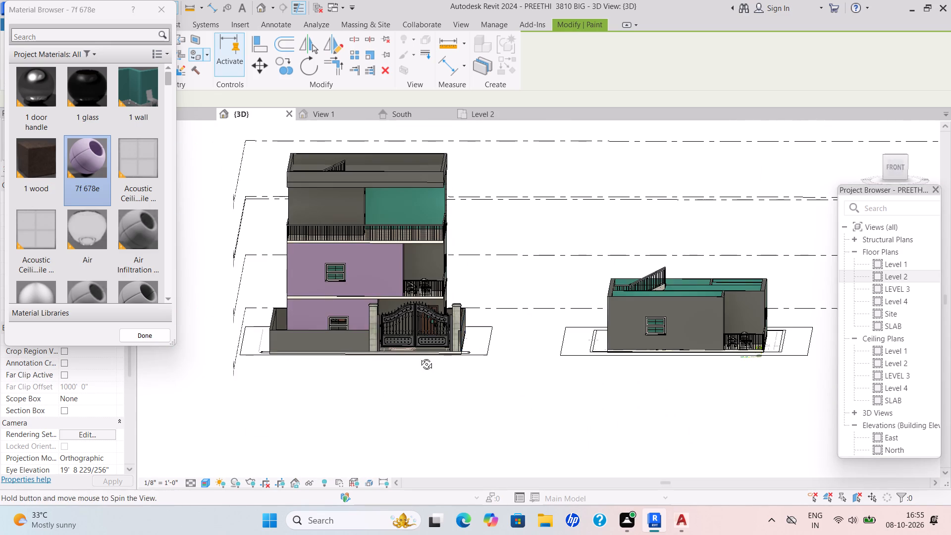
shift+middle_drag(419, 357, 396, 355)
scroll(555, 240, up, 1)
middle_drag(552, 248, 507, 323)
scroll(506, 323, up, 1)
scroll(368, 287, up, 4)
scroll(417, 283, up, 4)
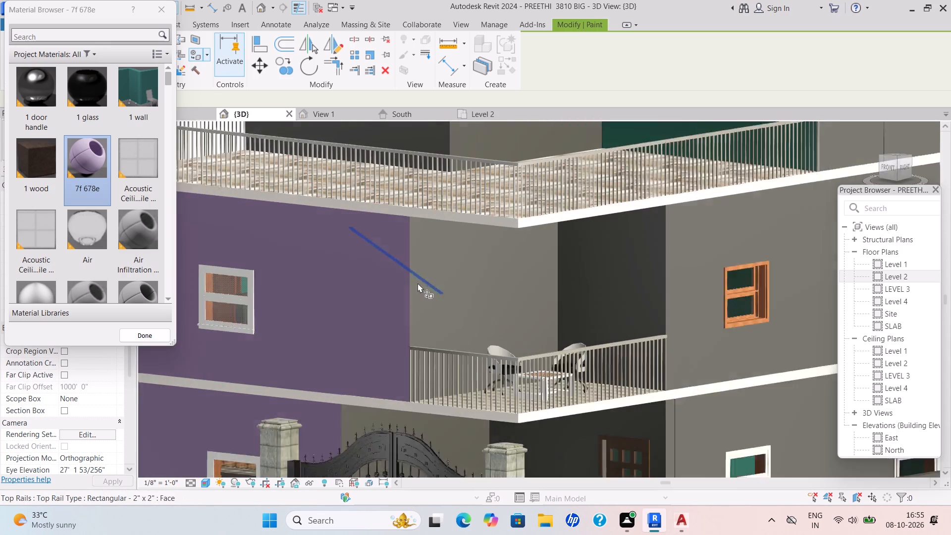
click(437, 273)
scroll(425, 278, up, 5)
scroll(423, 278, down, 7)
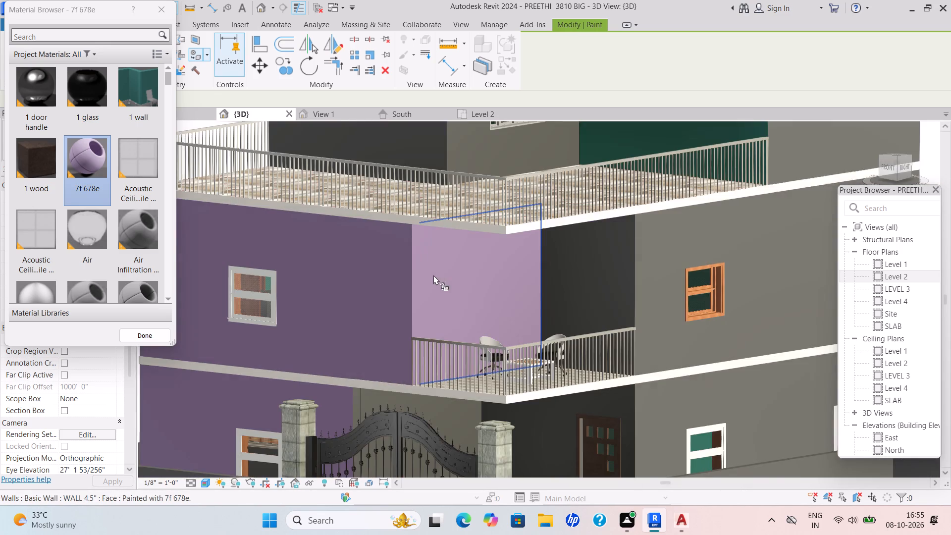
Paint the ground storey's porch walls behind the gate, the front-facing one and the one with the entrance door, with 7f 678e.
middle_drag(439, 275, 473, 180)
scroll(463, 216, down, 1)
scroll(438, 265, up, 5)
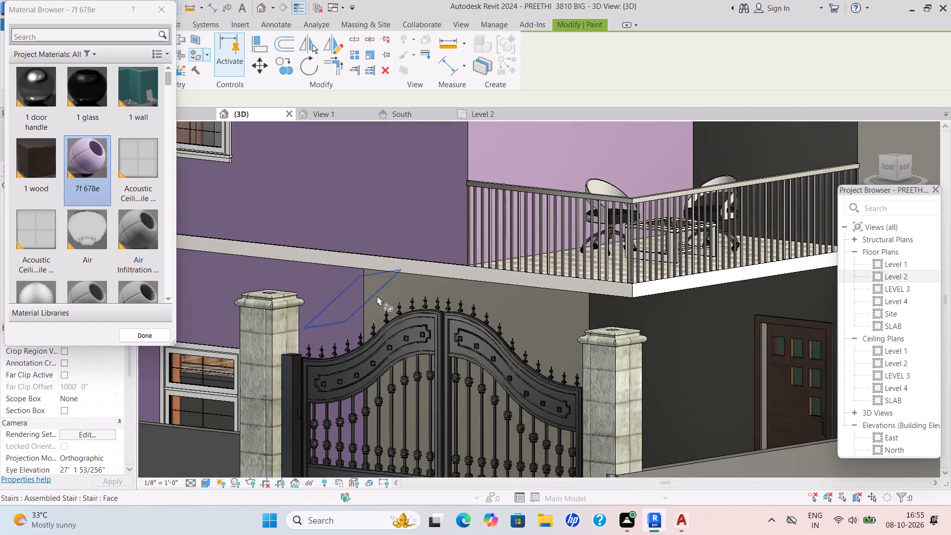
click(101, 186)
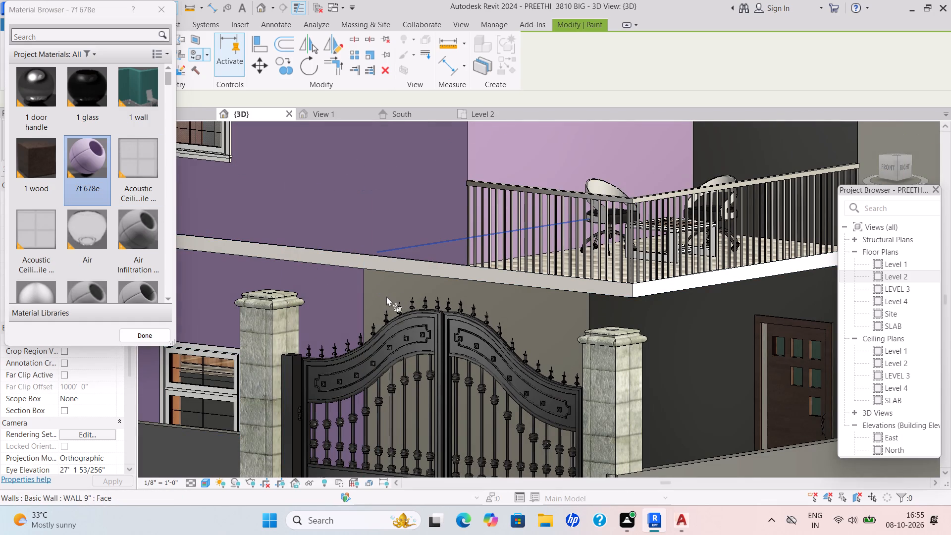
click(383, 297)
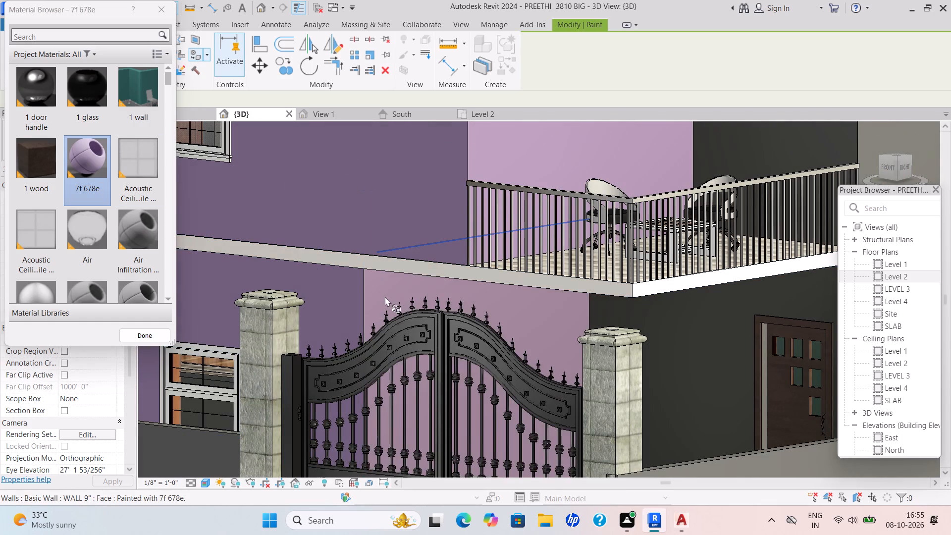
scroll(452, 293, down, 5)
click(636, 299)
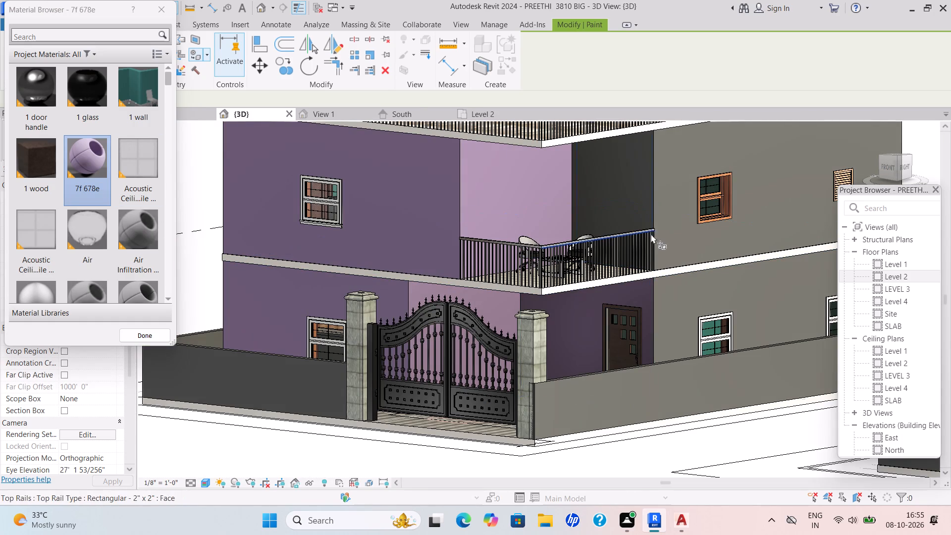
Paint the second storey balcony's remaining side-facing wall with the 7f 678e material.
scroll(632, 169, up, 4)
middle_drag(630, 175, 440, 298)
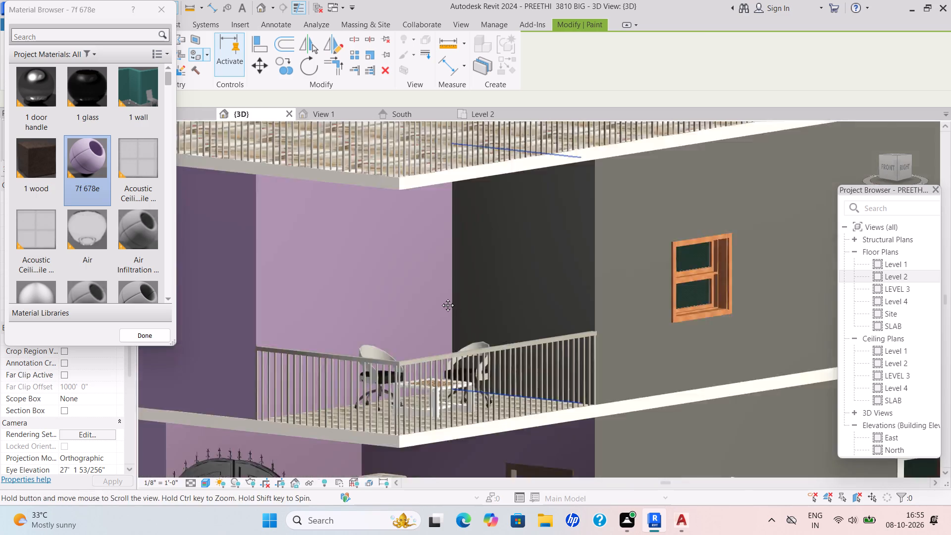
middle_drag(440, 298, 407, 309)
scroll(414, 306, down, 2)
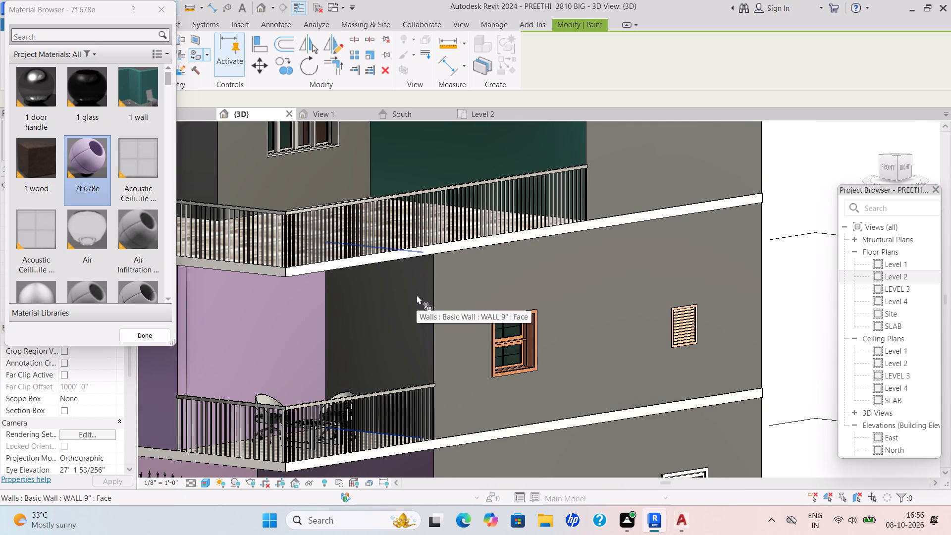
click(417, 295)
scroll(430, 296, down, 6)
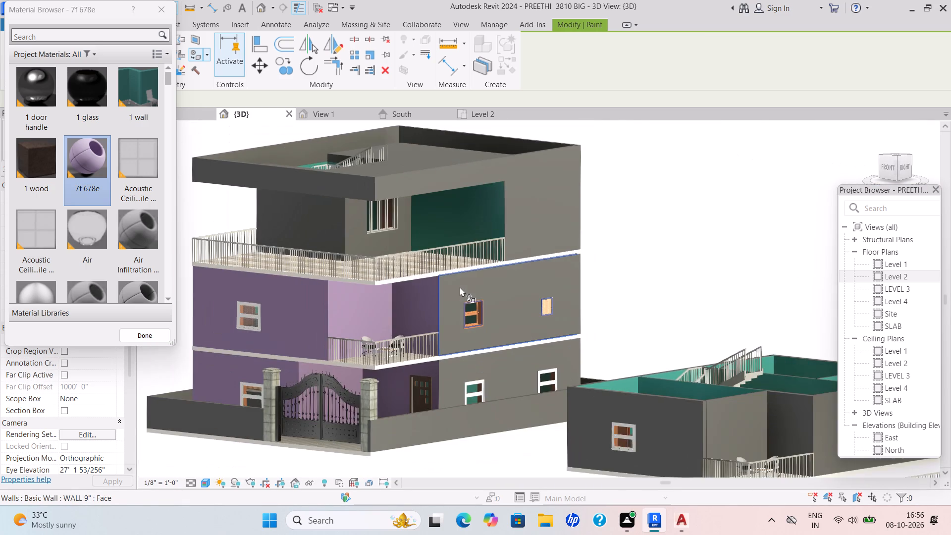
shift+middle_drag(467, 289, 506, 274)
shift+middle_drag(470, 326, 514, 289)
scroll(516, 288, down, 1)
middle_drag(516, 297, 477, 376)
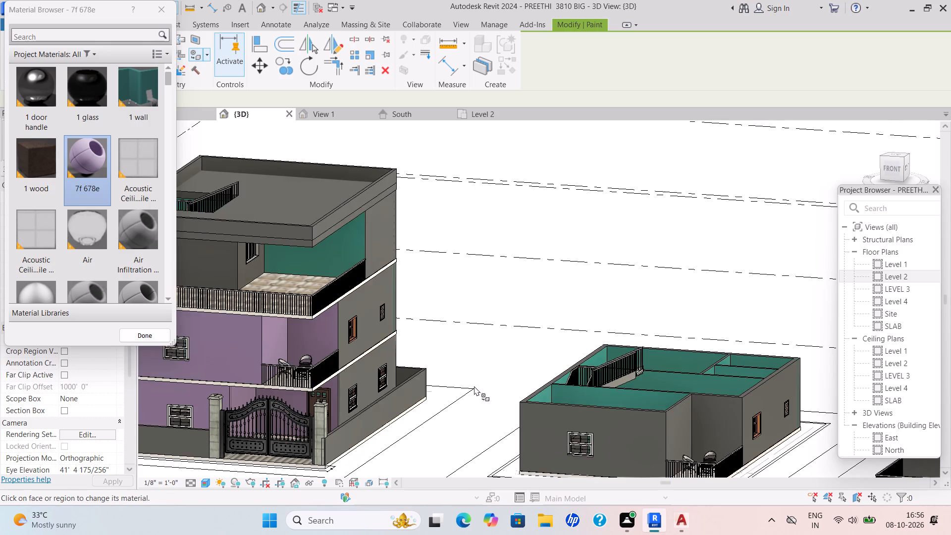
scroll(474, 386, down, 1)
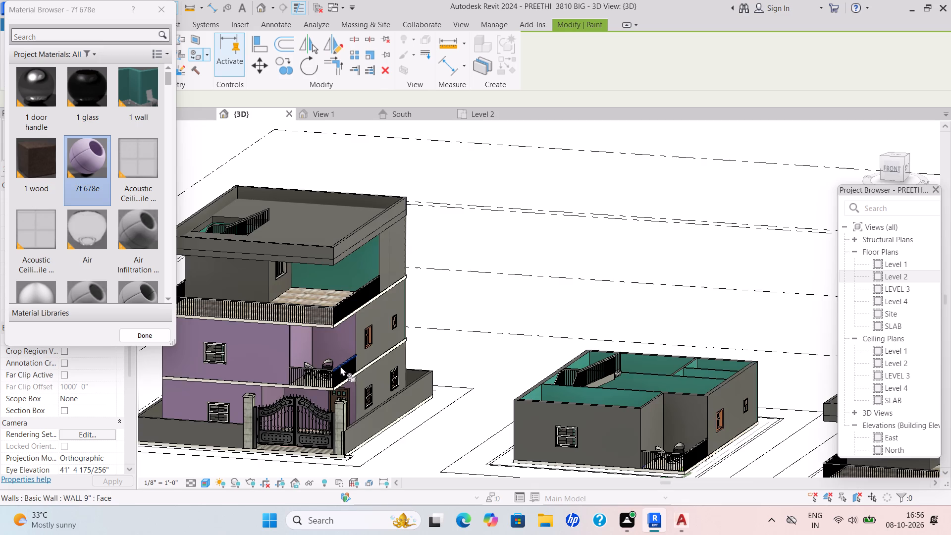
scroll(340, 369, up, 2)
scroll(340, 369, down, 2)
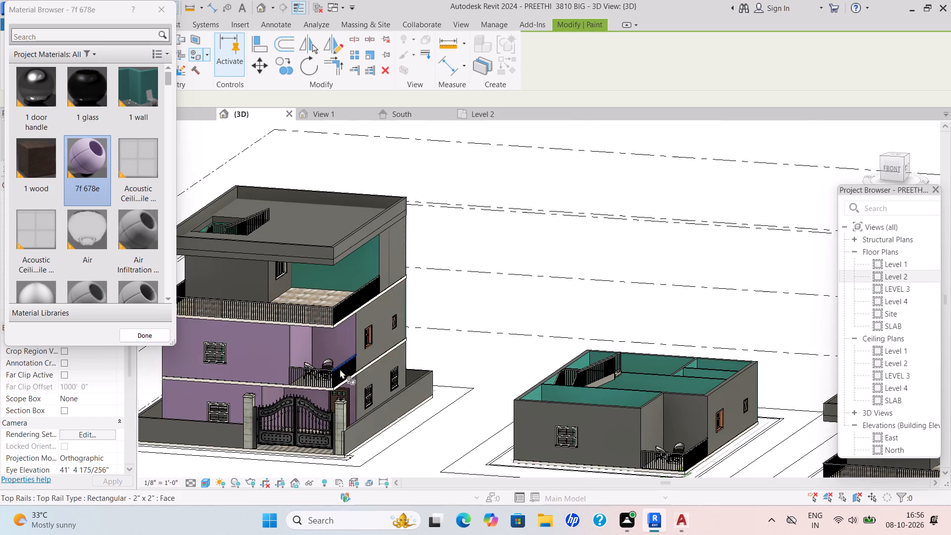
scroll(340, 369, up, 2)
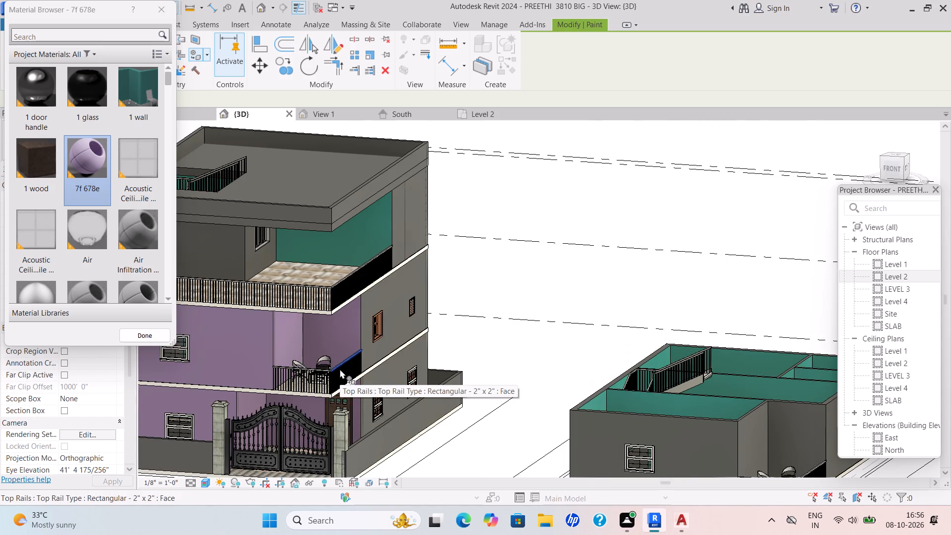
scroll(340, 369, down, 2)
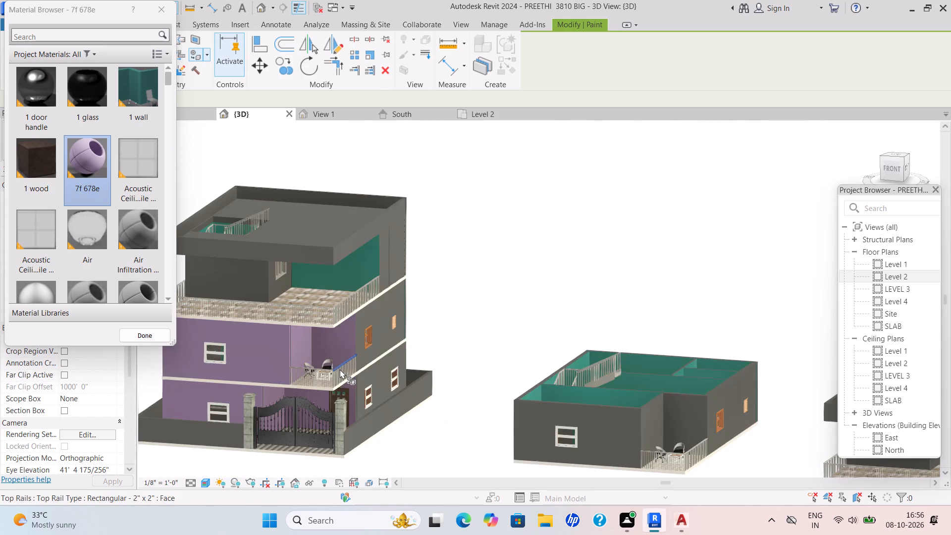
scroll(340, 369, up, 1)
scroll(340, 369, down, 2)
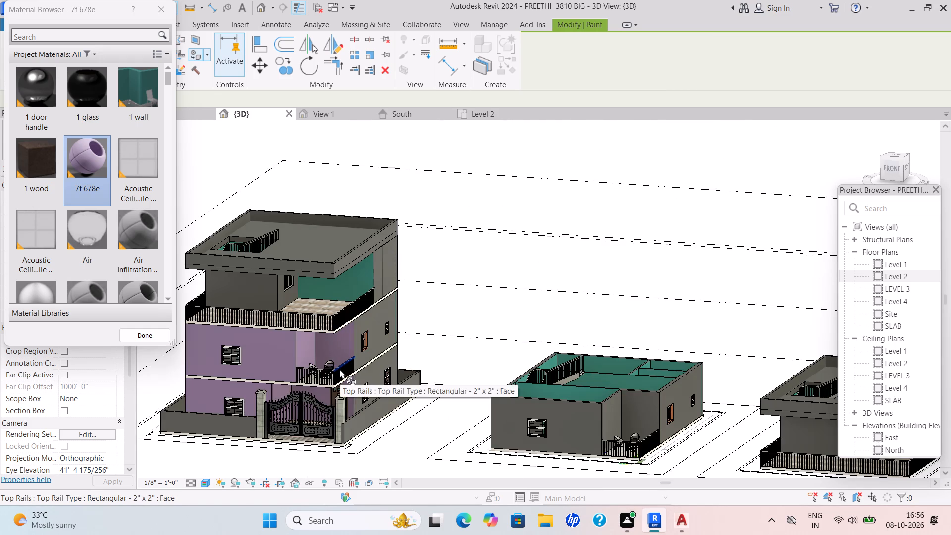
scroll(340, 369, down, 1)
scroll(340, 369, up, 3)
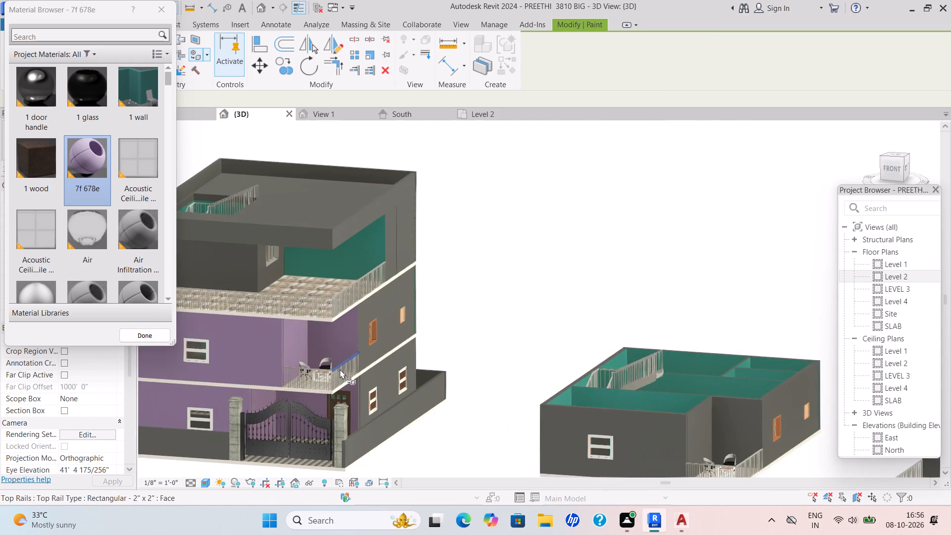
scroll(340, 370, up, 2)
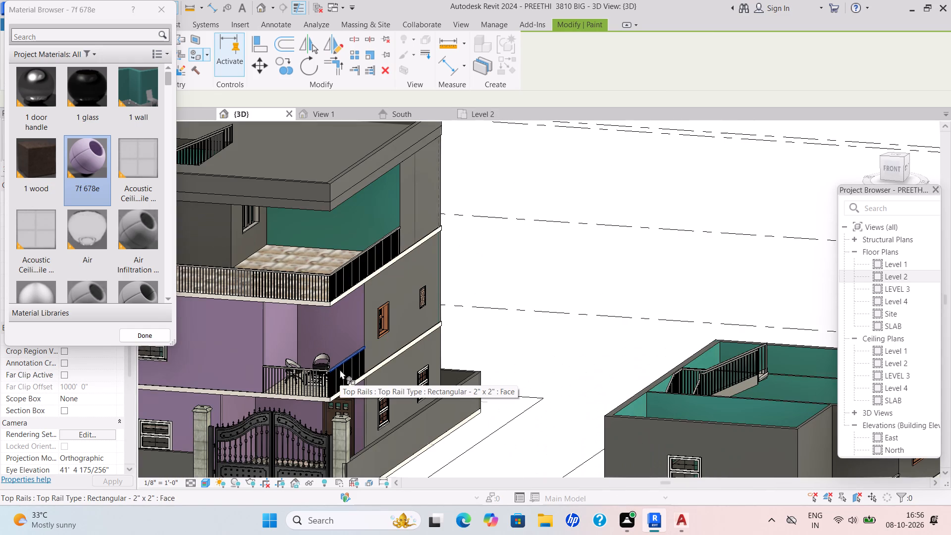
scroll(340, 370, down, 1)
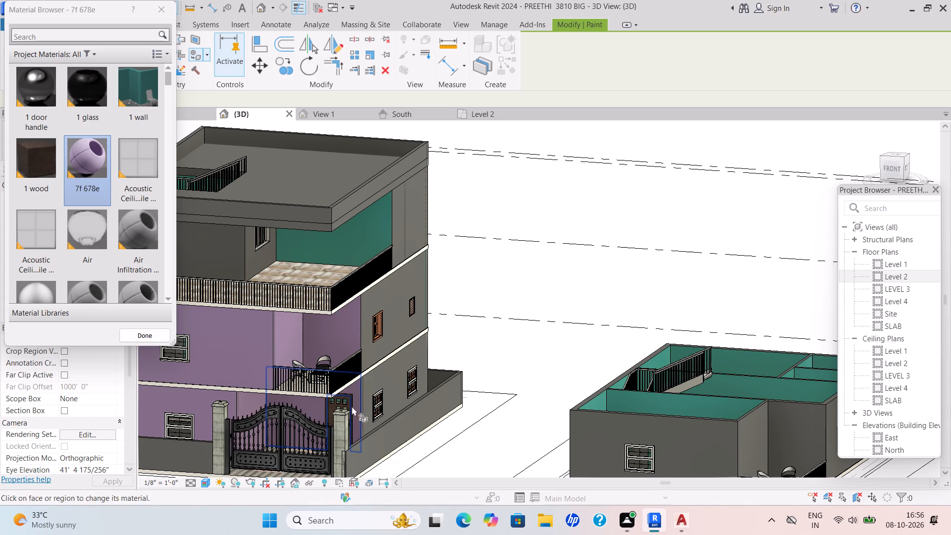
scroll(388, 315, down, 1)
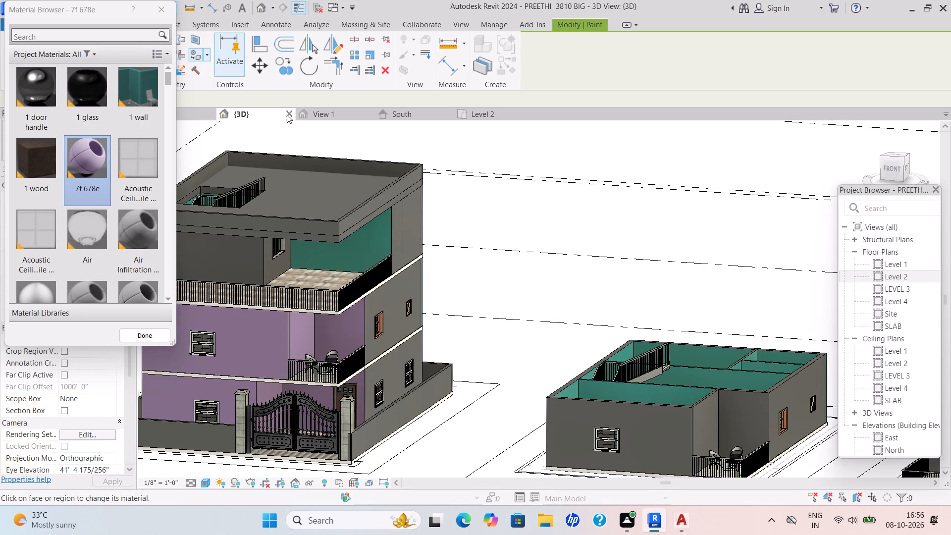
Paint the outer windowed side walls of the second and ground storeys, on the balcony side, with the 7f 678e material.
scroll(214, 125, down, 4)
middle_drag(276, 170, 294, 195)
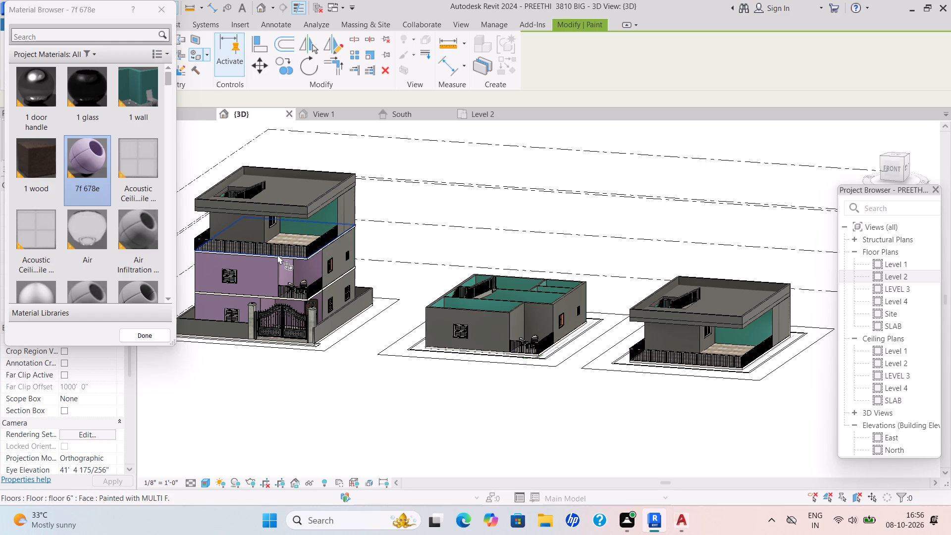
click(333, 269)
scroll(341, 289, up, 4)
click(336, 293)
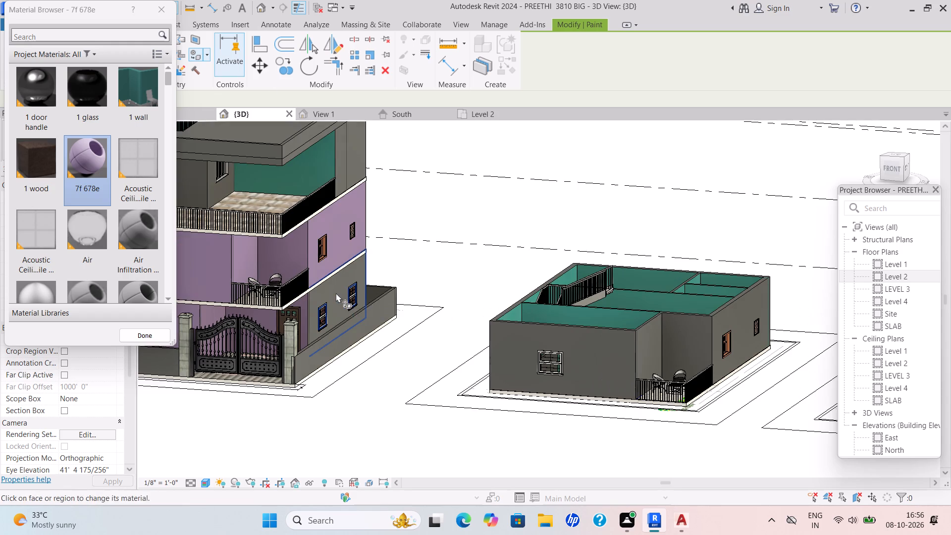
scroll(349, 294, down, 4)
Paint the rear wall faces of the second and ground storeys with the 7f 678e material.
shift+middle_drag(394, 317, 350, 343)
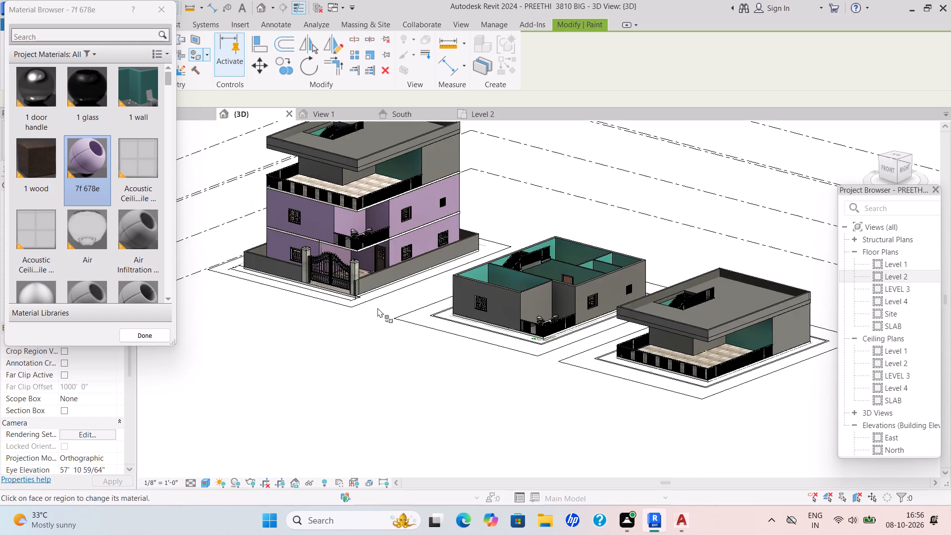
shift+middle_drag(403, 283, 369, 236)
shift+scroll(403, 283, up, 1)
shift+scroll(364, 231, up, 1)
middle_drag(566, 273, 431, 297)
middle_drag(600, 342, 283, 350)
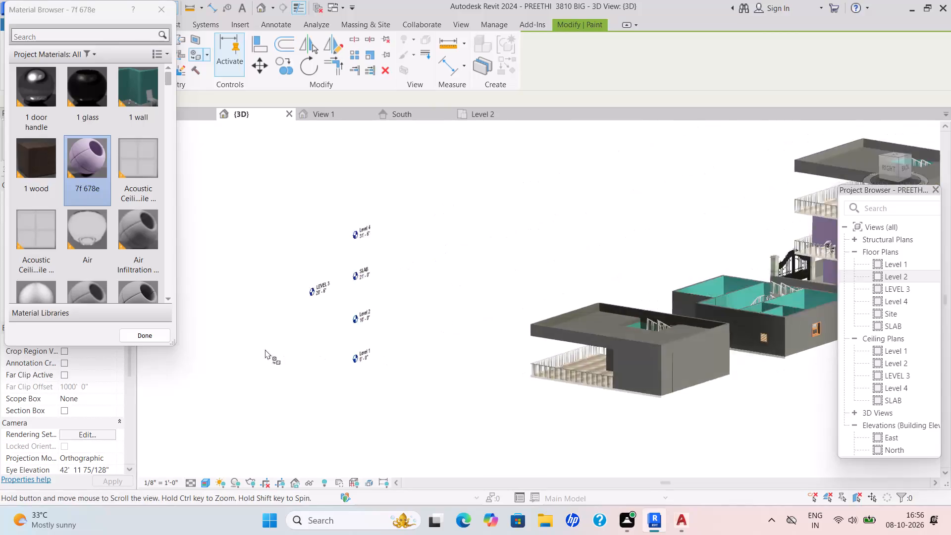
middle_drag(680, 287, 575, 343)
scroll(634, 276, up, 4)
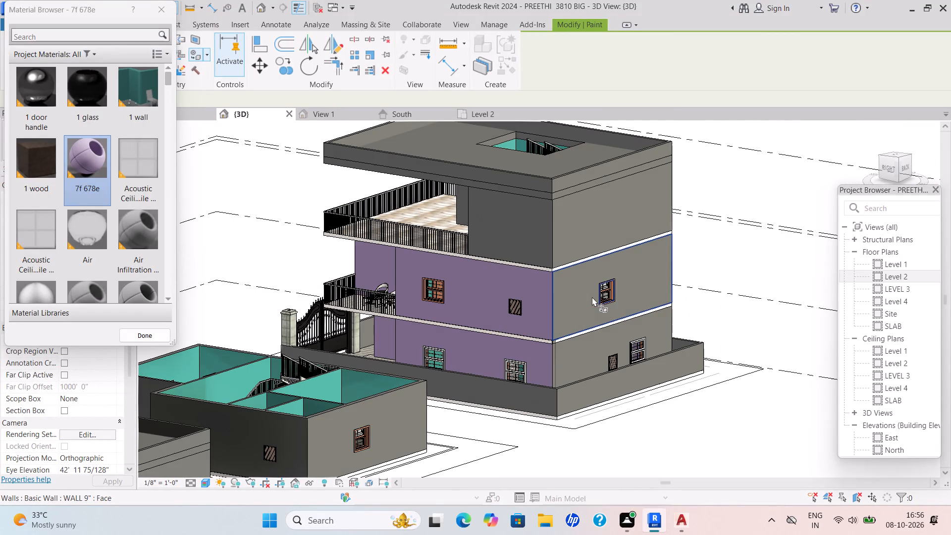
click(592, 297)
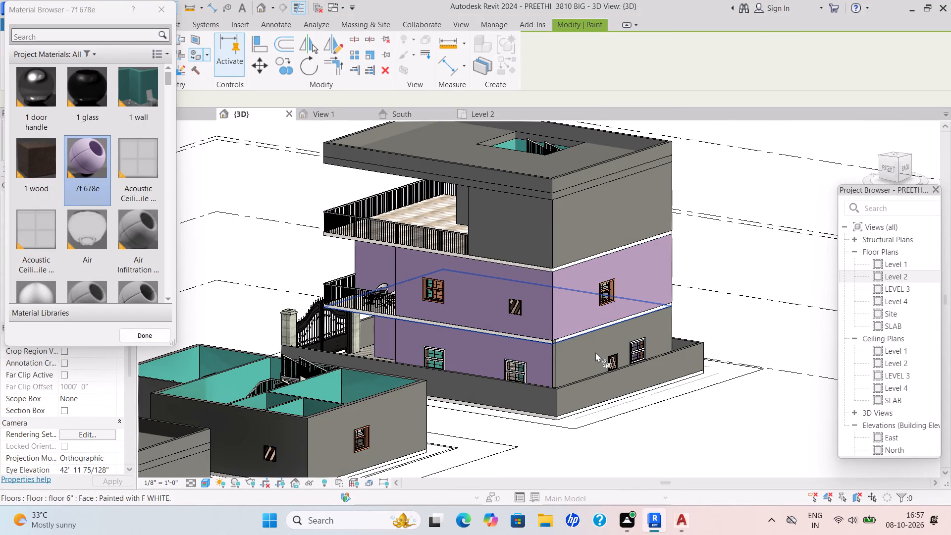
click(595, 352)
scroll(602, 349, down, 4)
Paint the top storey's front wall face above the terrace railing with the 7f 678e material.
shift+middle_drag(424, 387, 433, 394)
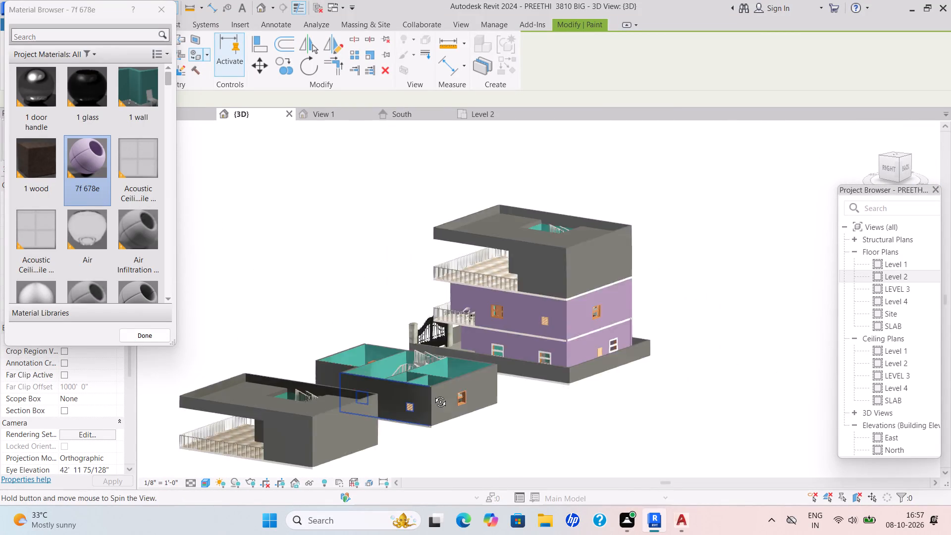
shift+middle_drag(433, 394, 551, 338)
scroll(554, 331, up, 1)
middle_drag(269, 434, 615, 372)
shift+middle_drag(443, 361, 539, 392)
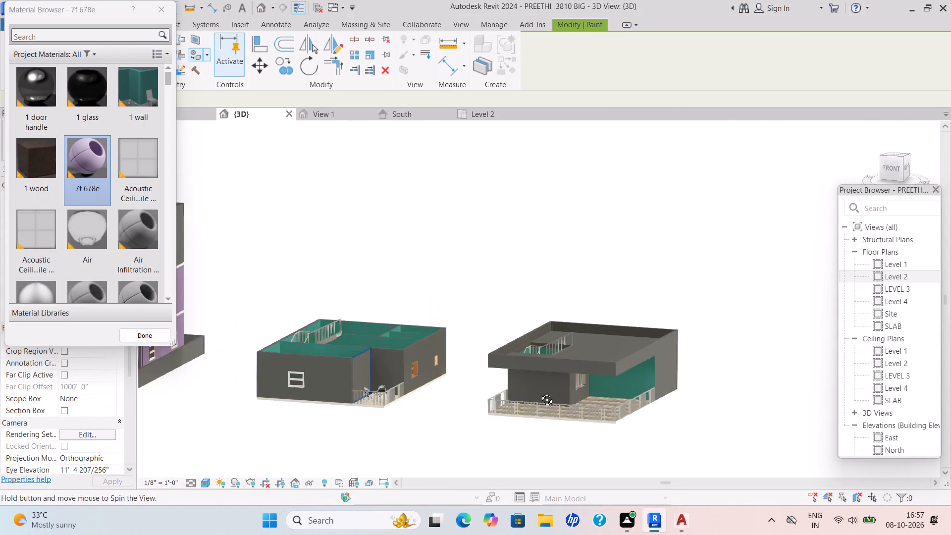
shift+middle_drag(539, 392, 544, 383)
scroll(539, 370, down, 1)
middle_drag(539, 371, 730, 381)
scroll(734, 373, up, 1)
scroll(242, 306, up, 1)
middle_drag(244, 309, 406, 355)
scroll(374, 331, up, 1)
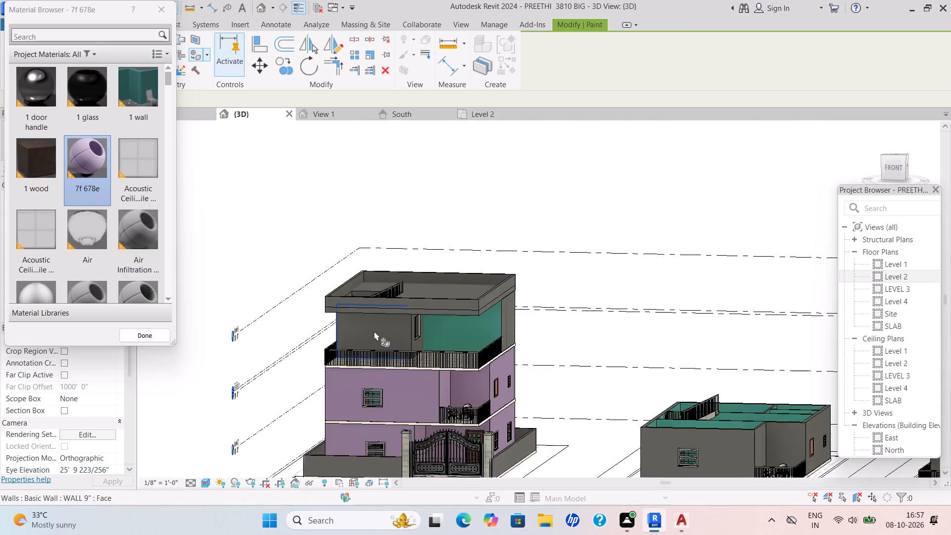
scroll(374, 331, up, 2)
click(375, 328)
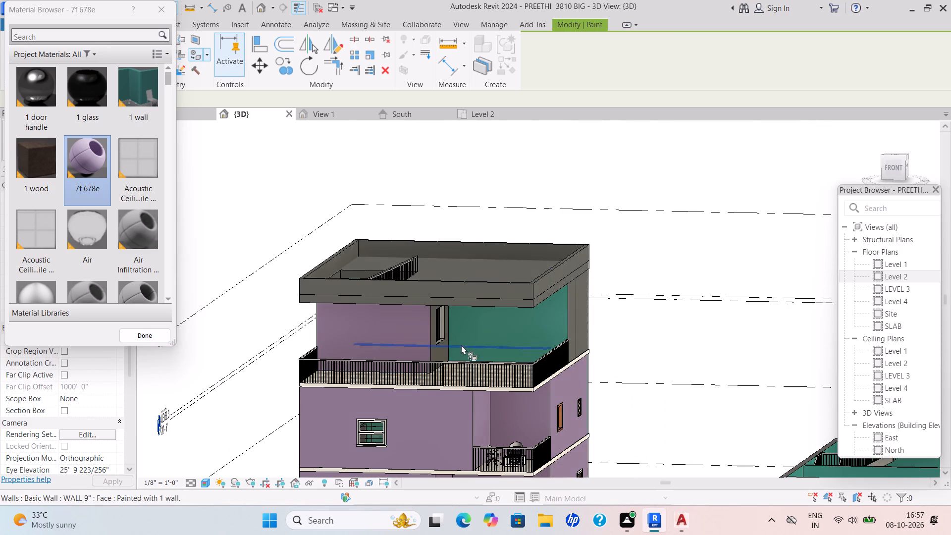
Paint the top storey's remaining terrace-facing walls, including the windowed return wall, and the adjoining outer side wall with the 7f 678e material.
shift+middle_drag(456, 385, 424, 382)
click(525, 315)
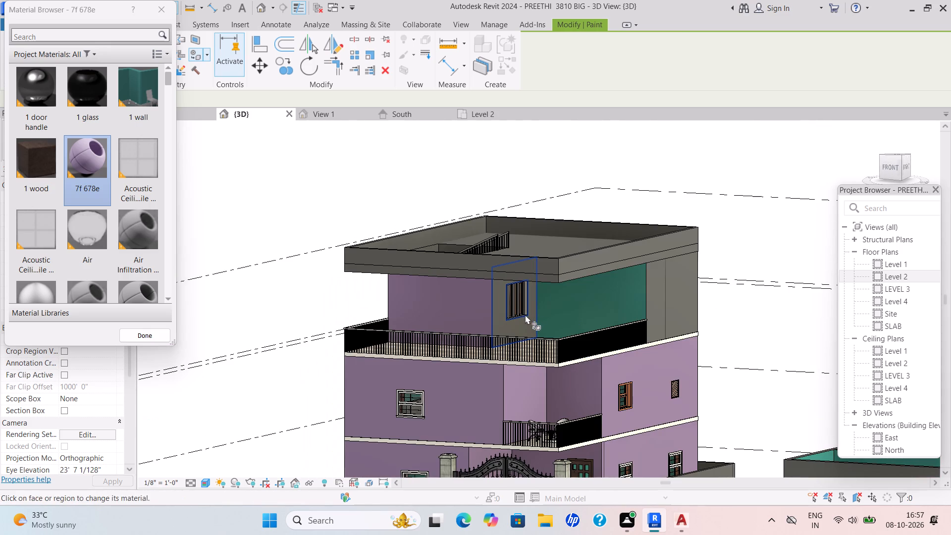
click(612, 310)
scroll(616, 308, down, 3)
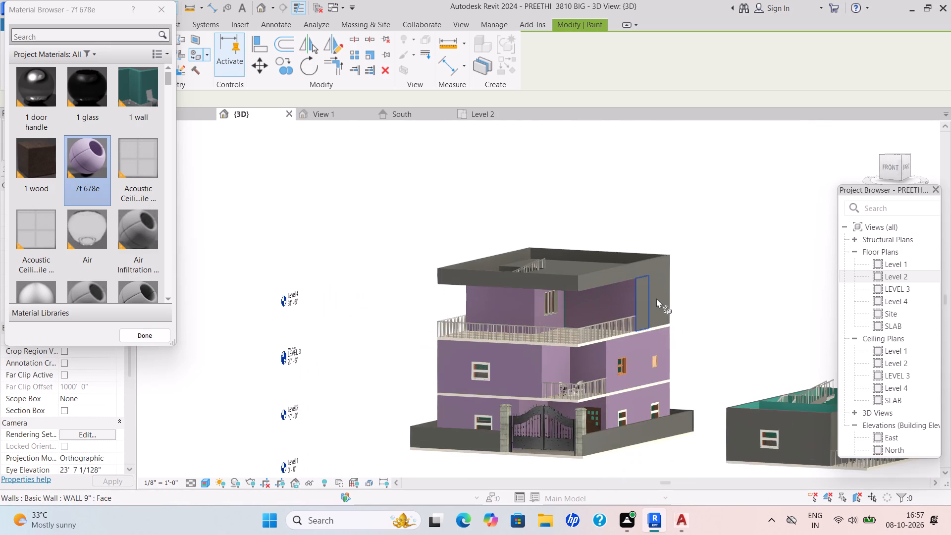
scroll(660, 297, up, 3)
click(651, 300)
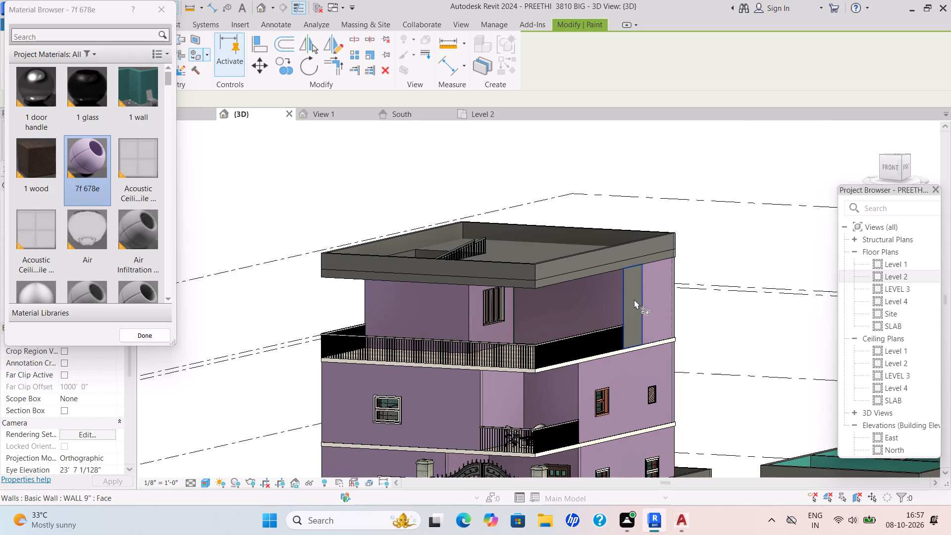
click(632, 298)
scroll(634, 297, down, 5)
scroll(613, 328, up, 5)
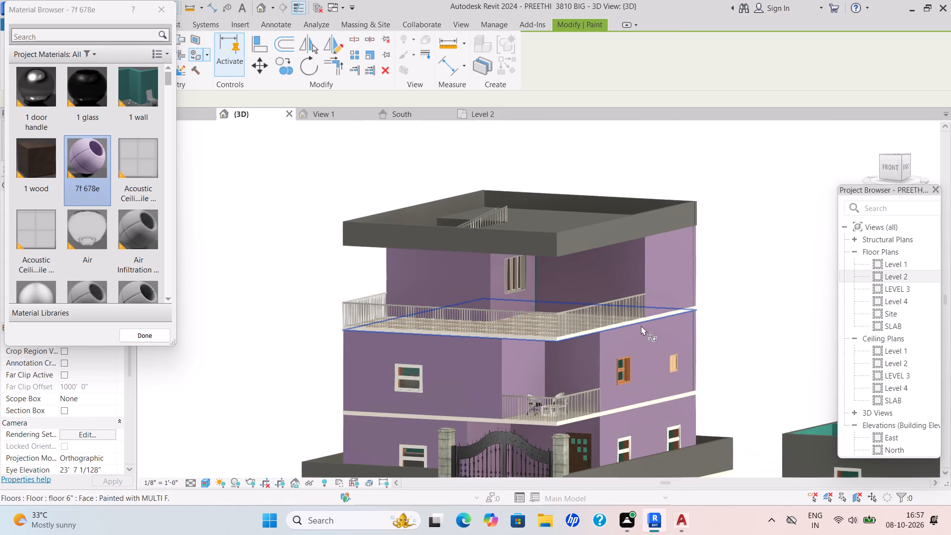
Paint both rear wall faces of the top storey with the 7f 678e material.
shift+middle_drag(670, 337, 596, 345)
scroll(595, 341, down, 4)
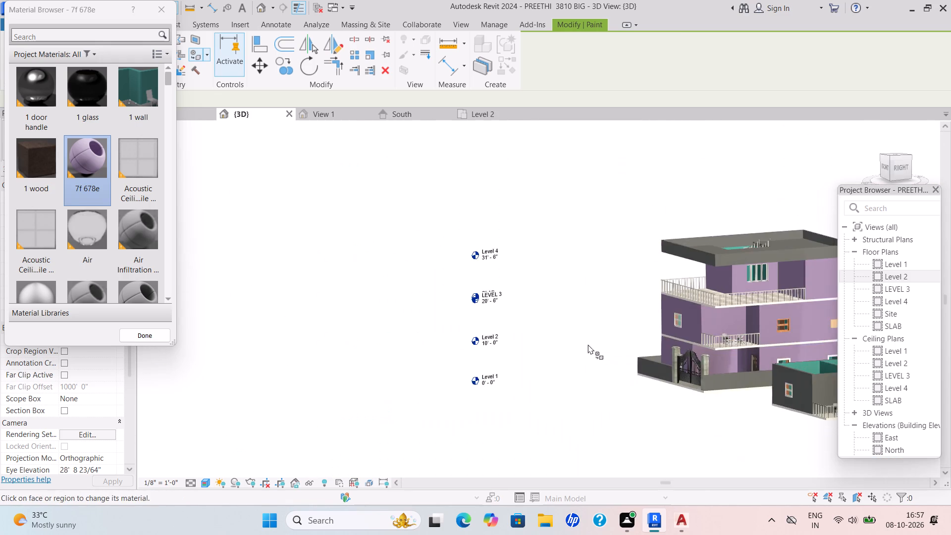
scroll(588, 344, down, 2)
middle_drag(570, 347, 409, 383)
shift+middle_drag(579, 364, 508, 323)
middle_drag(562, 365, 308, 329)
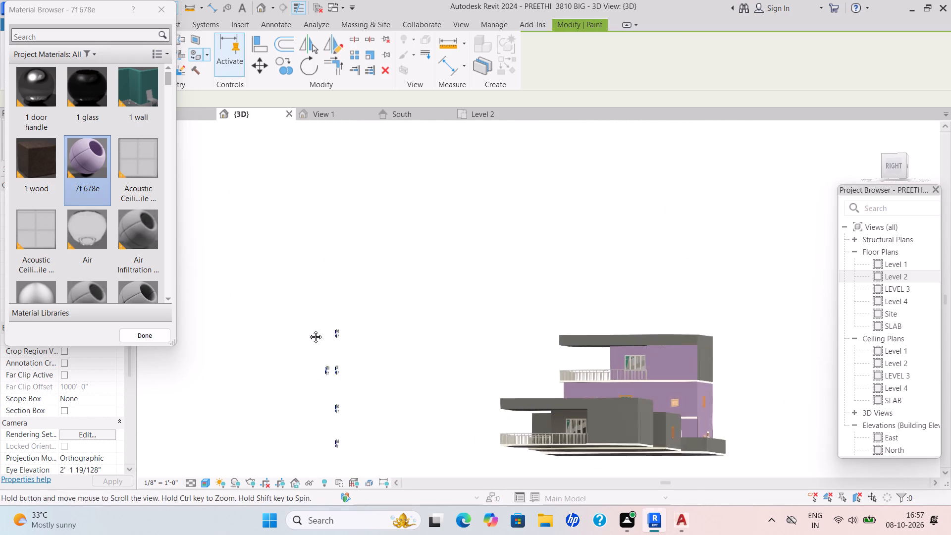
middle_drag(308, 329, 306, 328)
scroll(304, 327, up, 1)
shift+middle_drag(528, 385, 451, 356)
middle_drag(469, 376, 286, 350)
scroll(464, 377, down, 1)
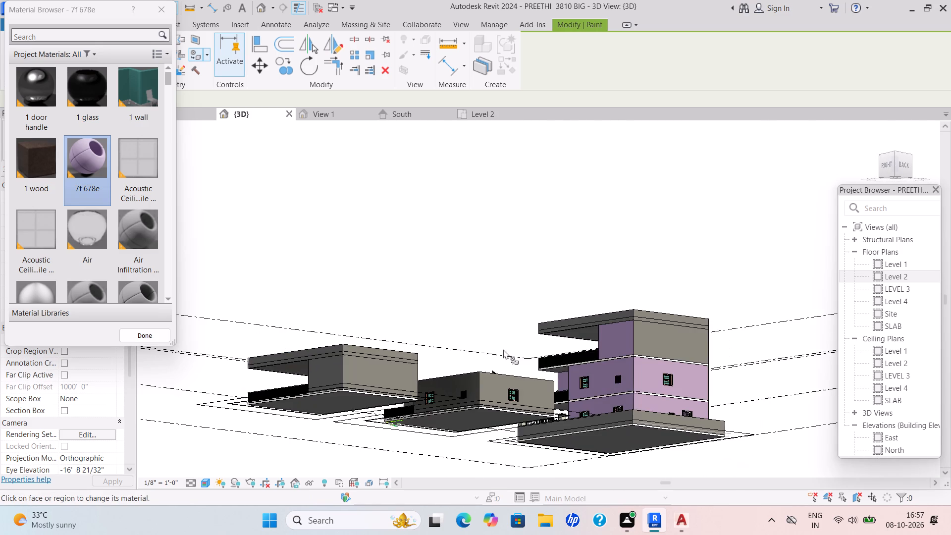
shift+middle_drag(499, 371, 438, 419)
middle_drag(557, 378, 462, 396)
scroll(462, 396, up, 1)
scroll(602, 328, up, 4)
click(581, 302)
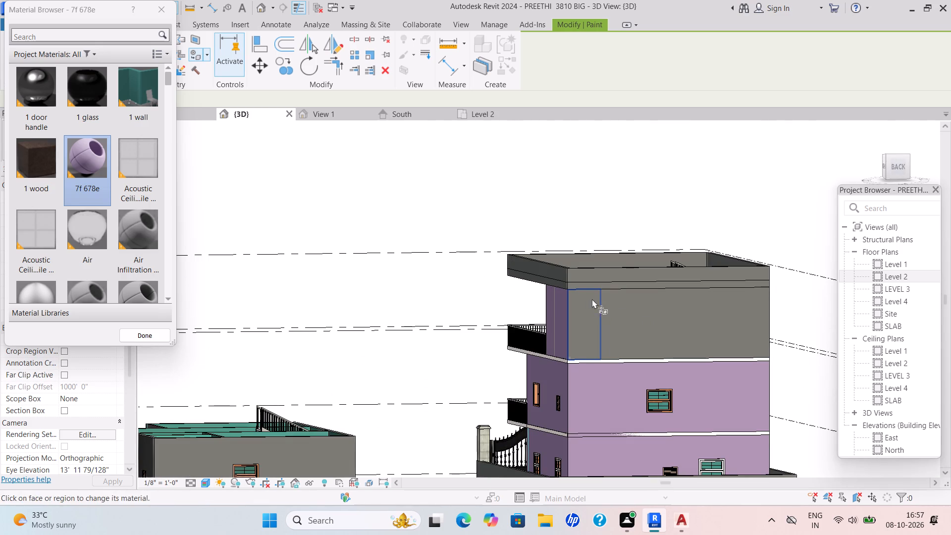
click(629, 300)
Paint the top storey's windowed outer side wall, on the staircase side, with the 7f 678e material.
scroll(651, 304, down, 5)
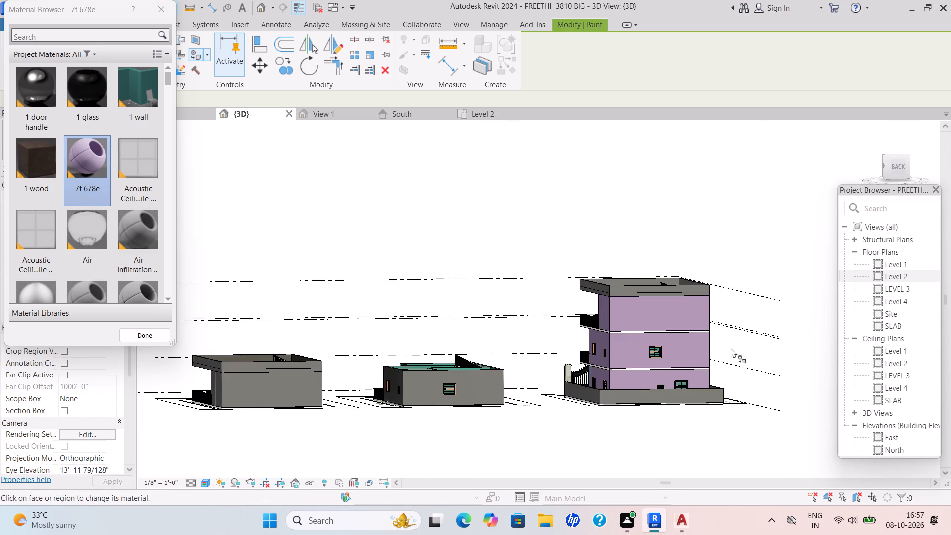
shift+middle_drag(729, 351, 642, 346)
shift+middle_drag(633, 343, 534, 377)
middle_drag(370, 344, 507, 272)
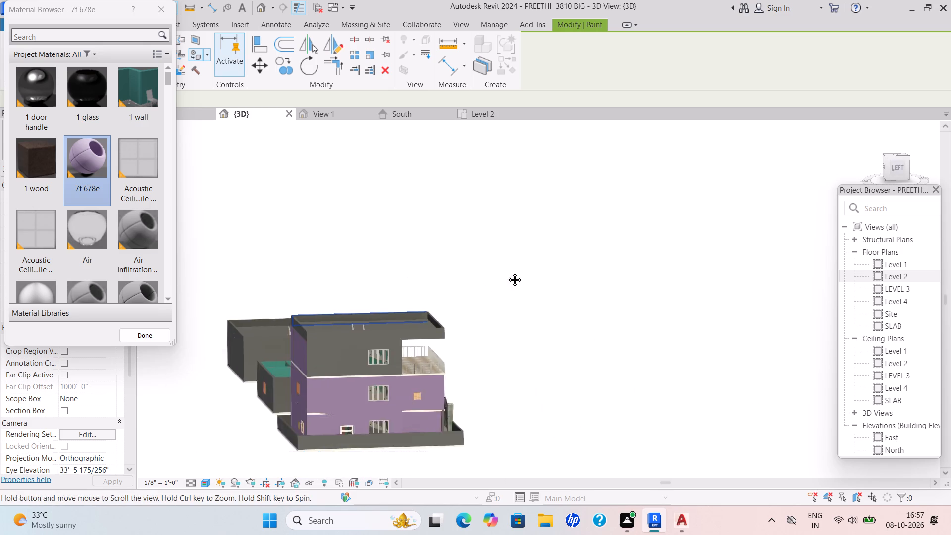
middle_drag(507, 272, 560, 258)
scroll(490, 276, up, 4)
click(441, 306)
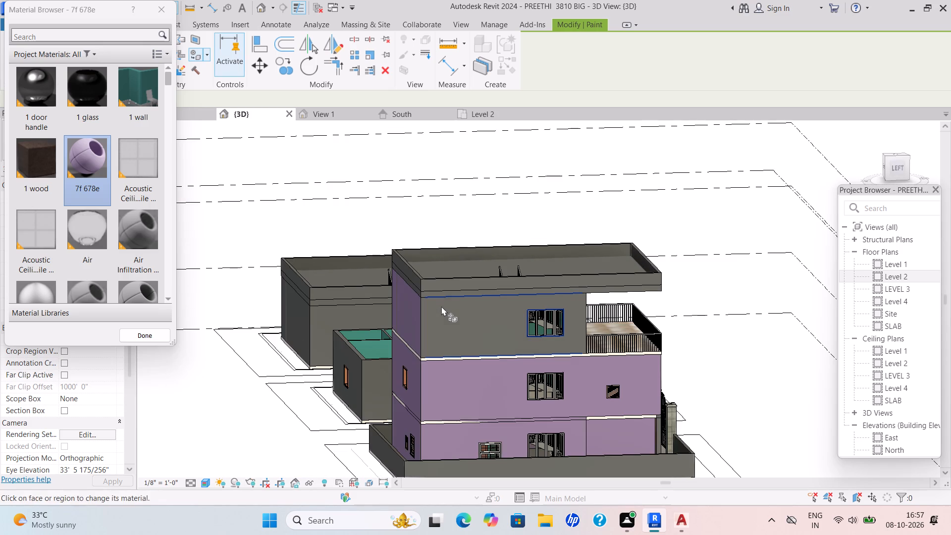
scroll(504, 287, up, 3)
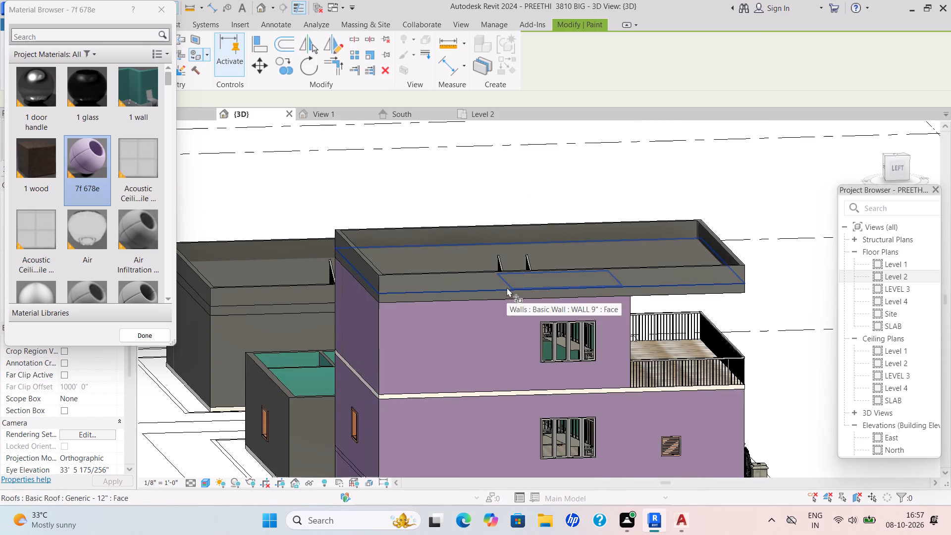
Inspect the painted stacked house from the side and front, and close the material browser.
scroll(688, 348, down, 2)
shift+middle_drag(741, 398, 667, 400)
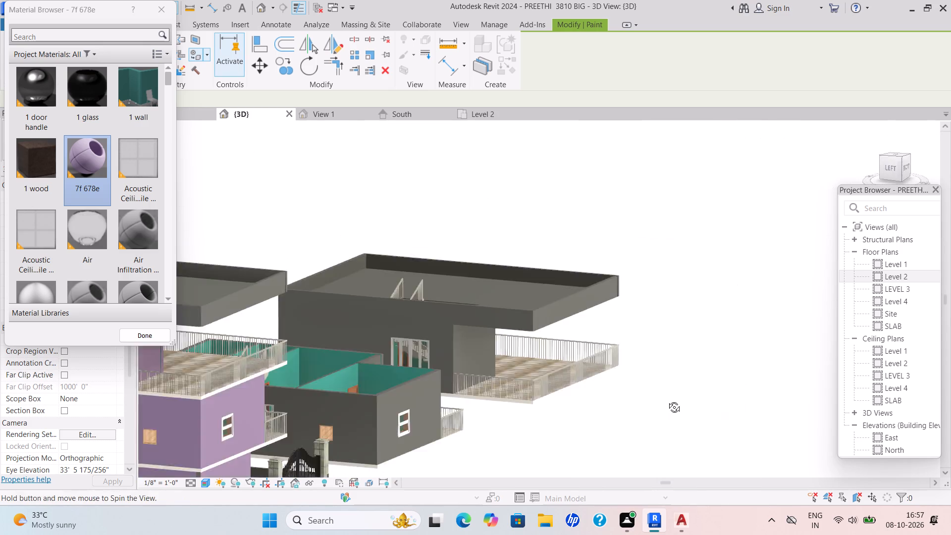
shift+middle_drag(667, 400, 648, 373)
middle_drag(645, 375, 602, 425)
scroll(569, 384, down, 1)
middle_drag(572, 385, 811, 374)
shift+middle_drag(771, 401, 641, 449)
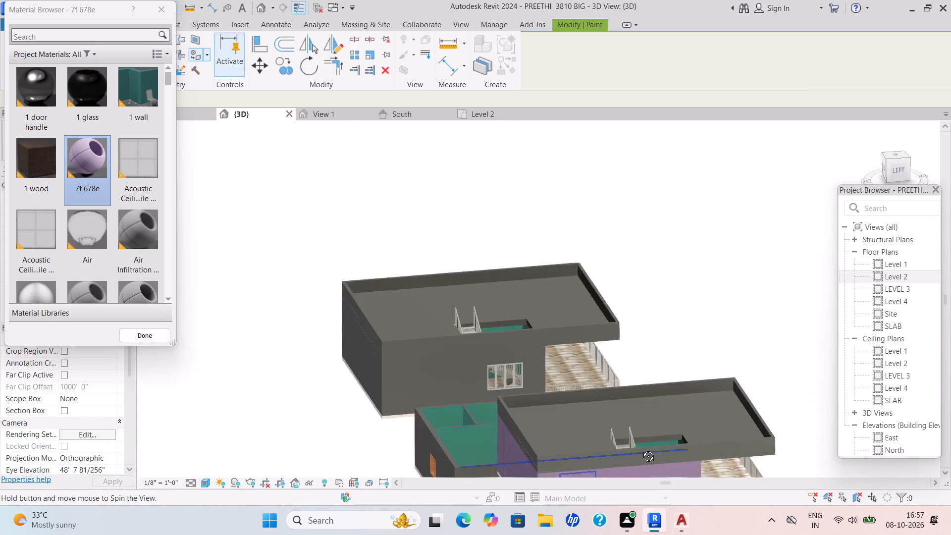
shift+middle_drag(641, 449, 579, 435)
scroll(540, 391, down, 5)
middle_drag(597, 343, 769, 321)
shift+middle_drag(496, 367, 455, 362)
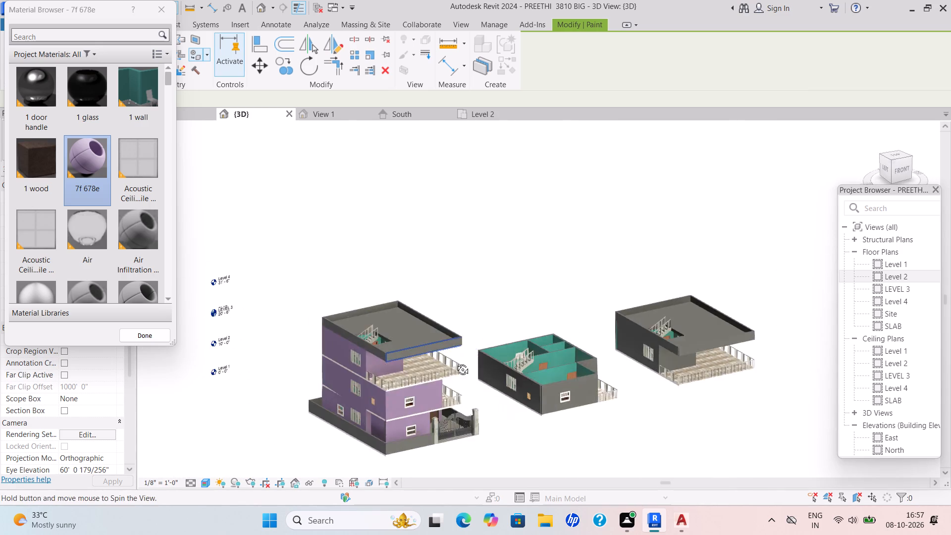
shift+middle_drag(455, 362, 454, 361)
shift+scroll(454, 360, up, 5)
scroll(453, 354, down, 1)
shift+middle_drag(447, 366, 437, 366)
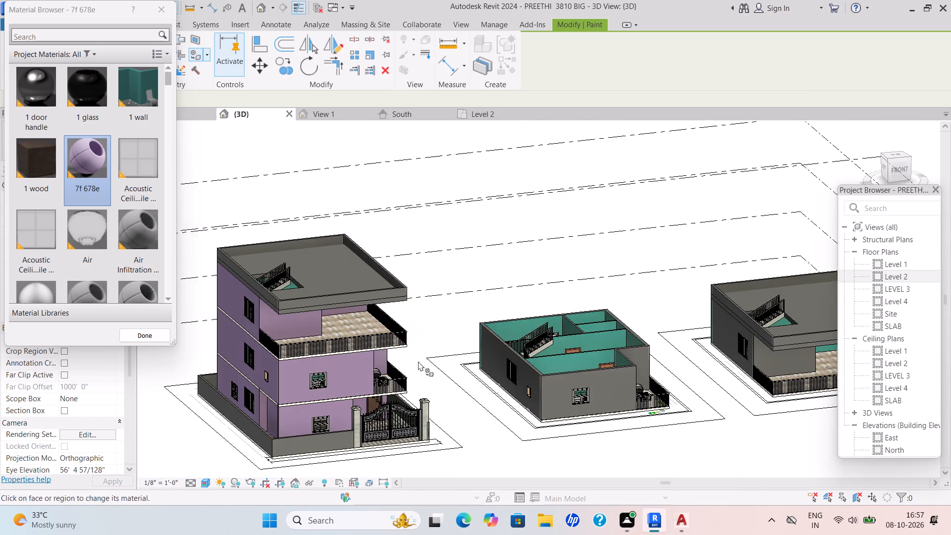
shift+middle_drag(418, 363, 410, 358)
shift+middle_drag(445, 355, 417, 345)
scroll(619, 259, down, 3)
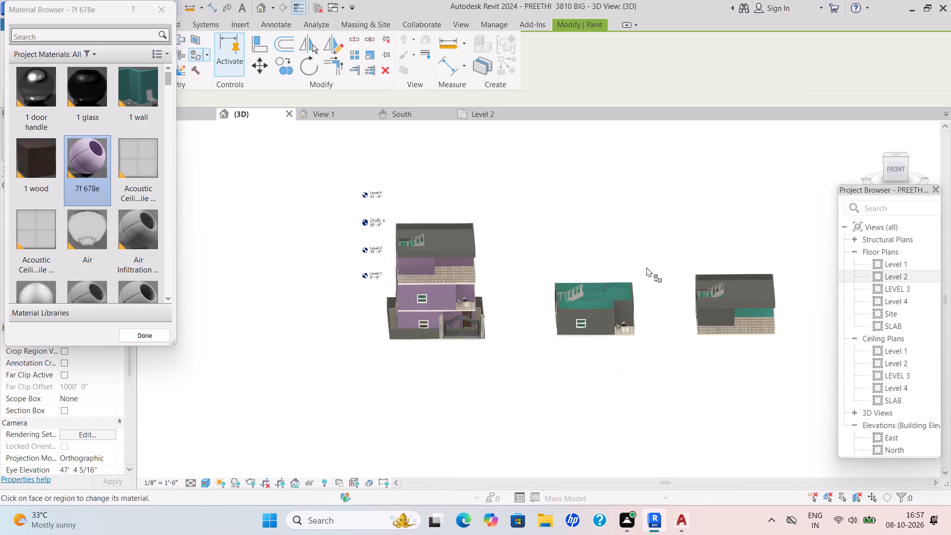
scroll(646, 267, down, 3)
middle_drag(651, 288, 637, 334)
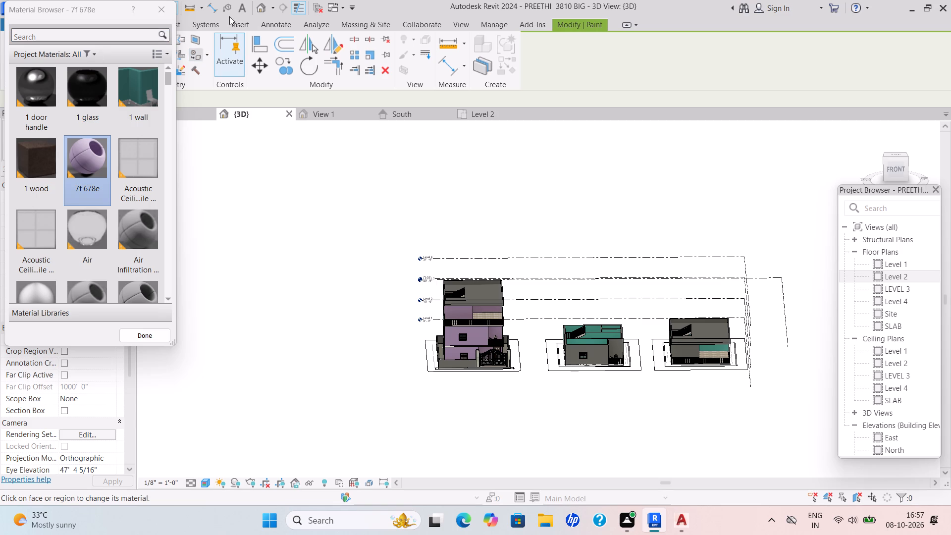
click(173, 8)
Examine the sit-out and its door opening on the first floor plan in the Level 1 view.
click(181, 111)
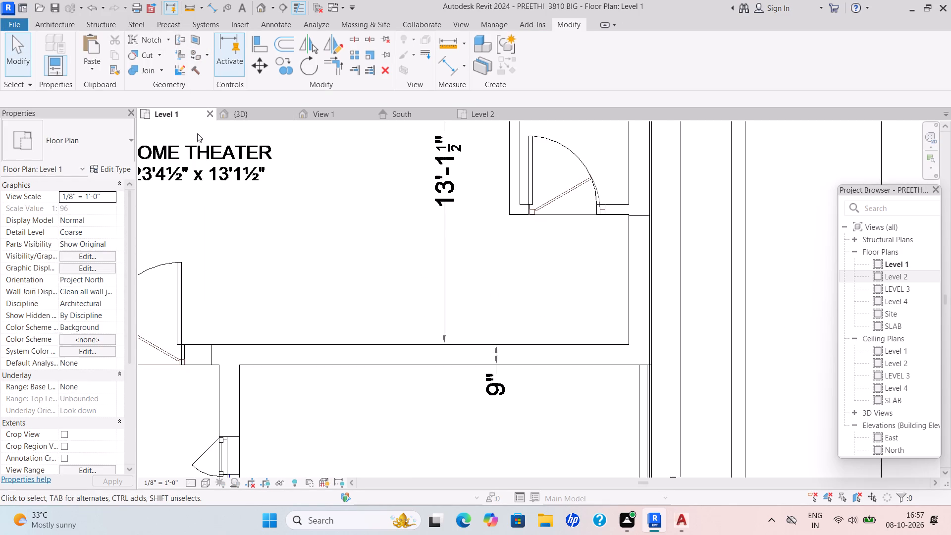
scroll(400, 227, down, 14)
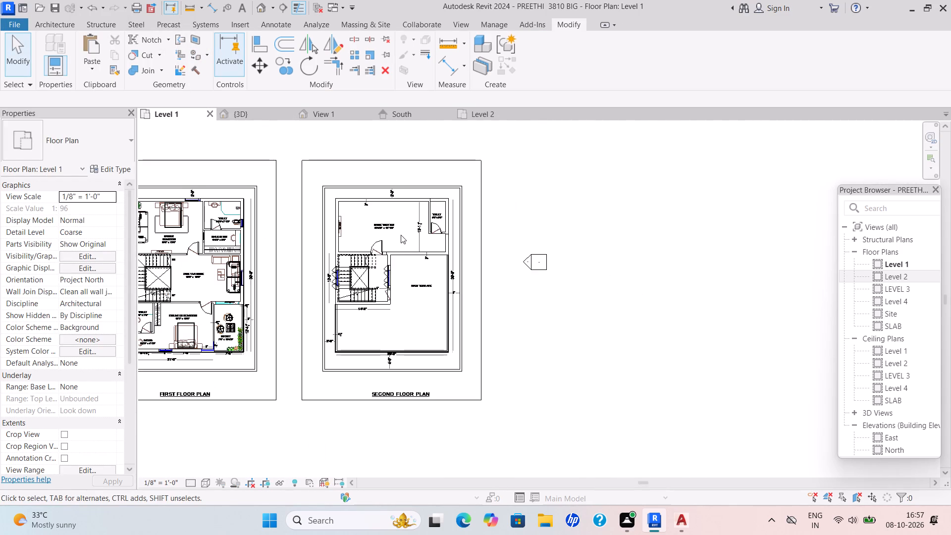
middle_drag(408, 239, 452, 238)
scroll(233, 260, down, 1)
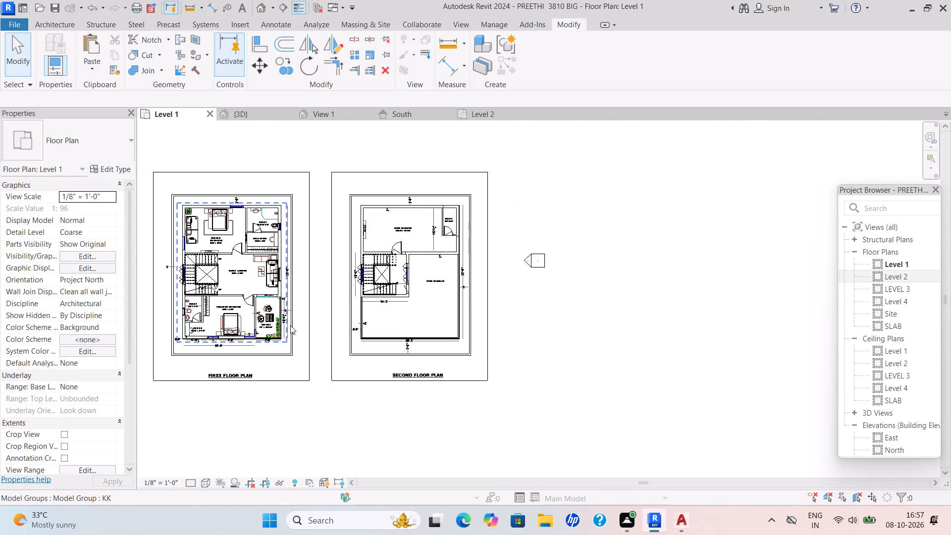
middle_drag(312, 331, 447, 302)
scroll(439, 305, down, 2)
scroll(393, 304, up, 7)
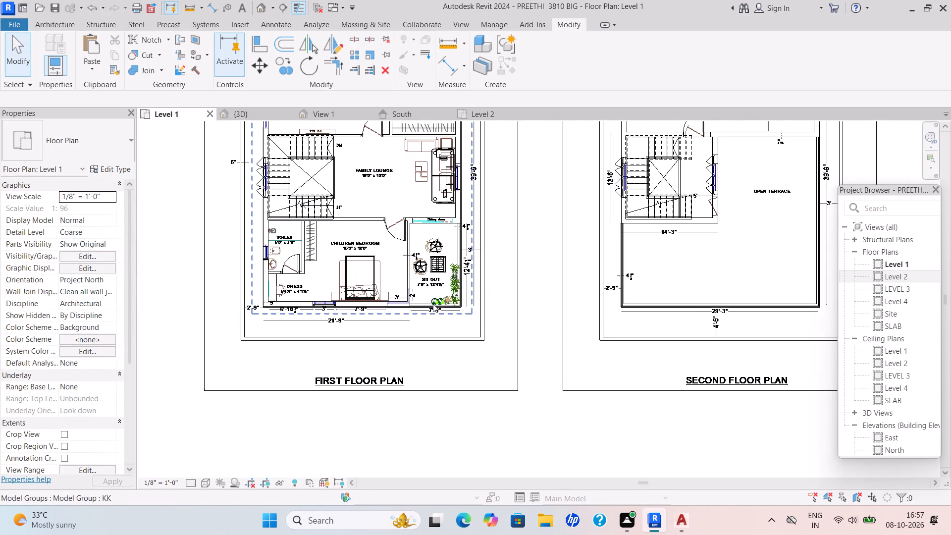
scroll(443, 232, up, 5)
scroll(443, 225, down, 1)
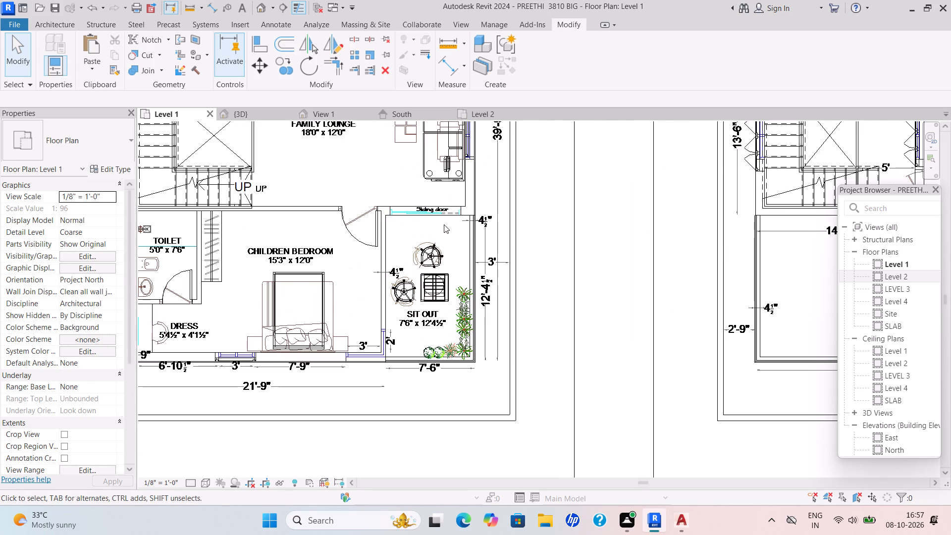
scroll(444, 224, down, 3)
Copy the ground storey's entrance door behind the gate and paste it aligned to Level 2.
click(239, 113)
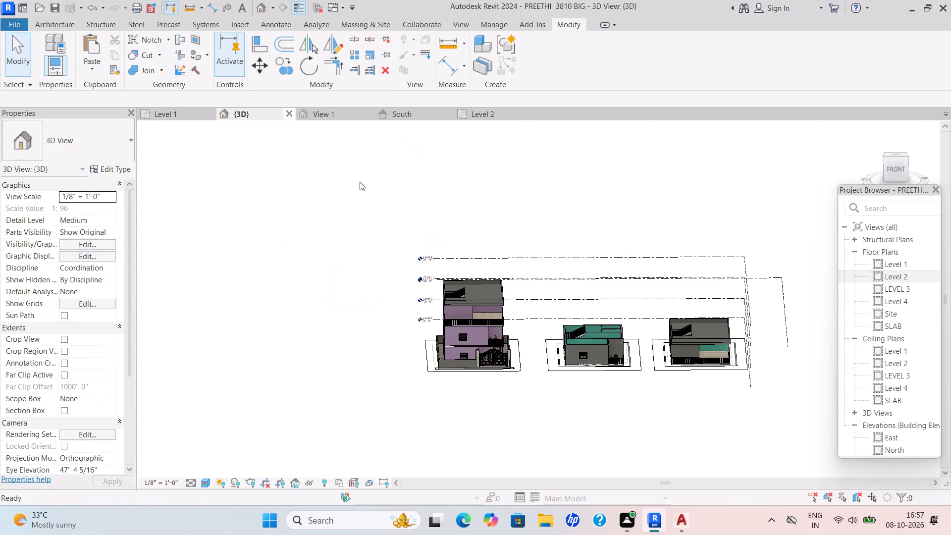
scroll(371, 202, down, 1)
scroll(487, 315, up, 16)
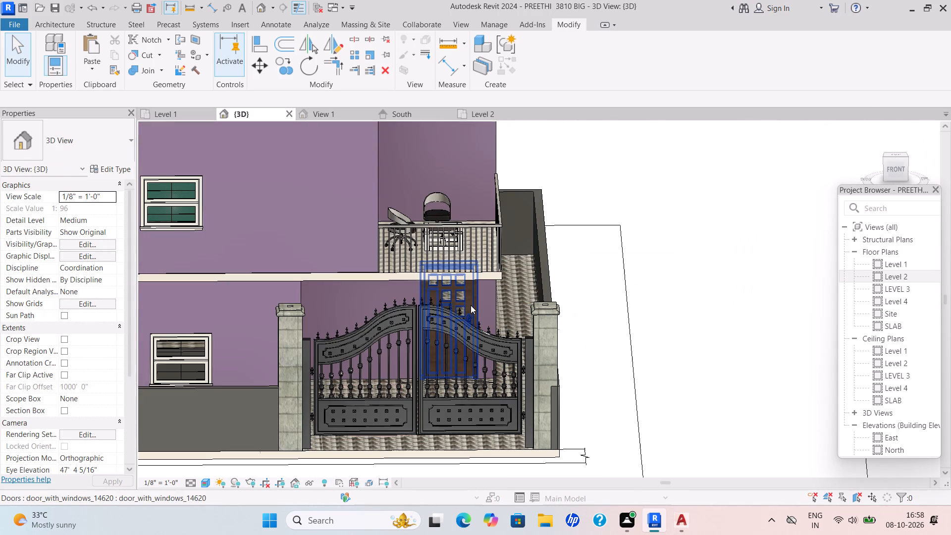
click(471, 305)
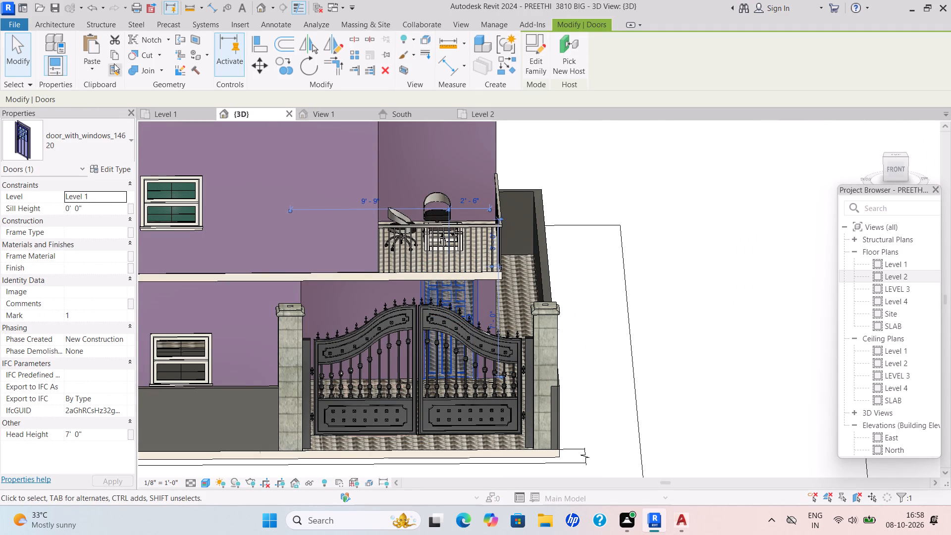
click(406, 110)
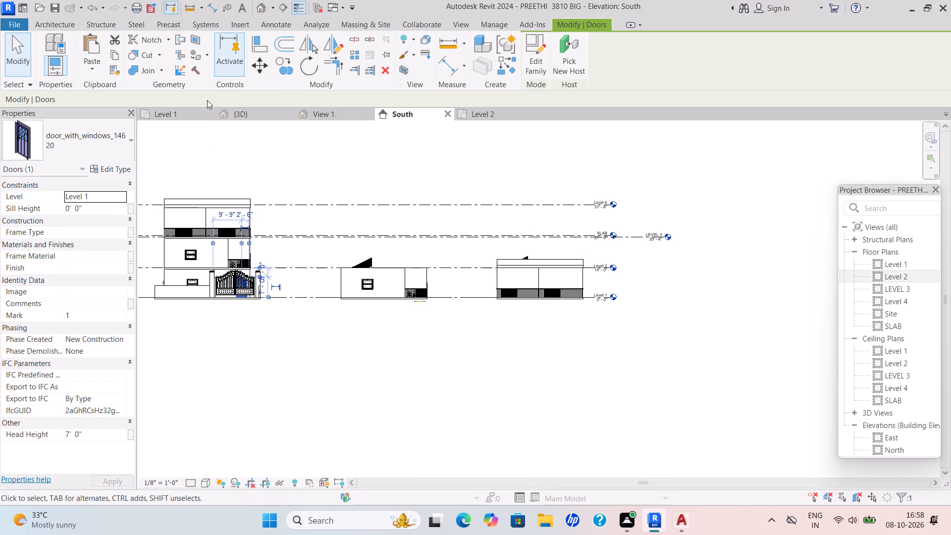
click(115, 51)
click(99, 64)
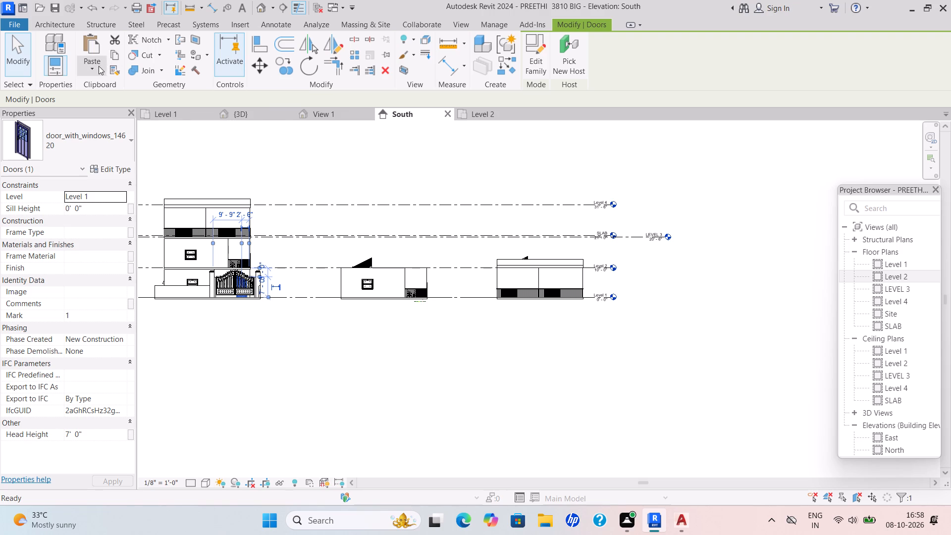
click(121, 111)
click(249, 173)
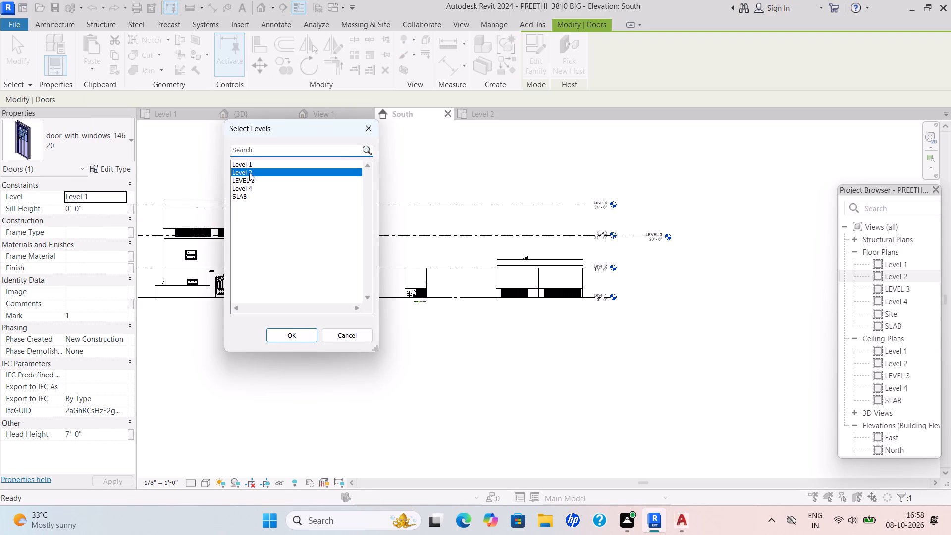
click(294, 333)
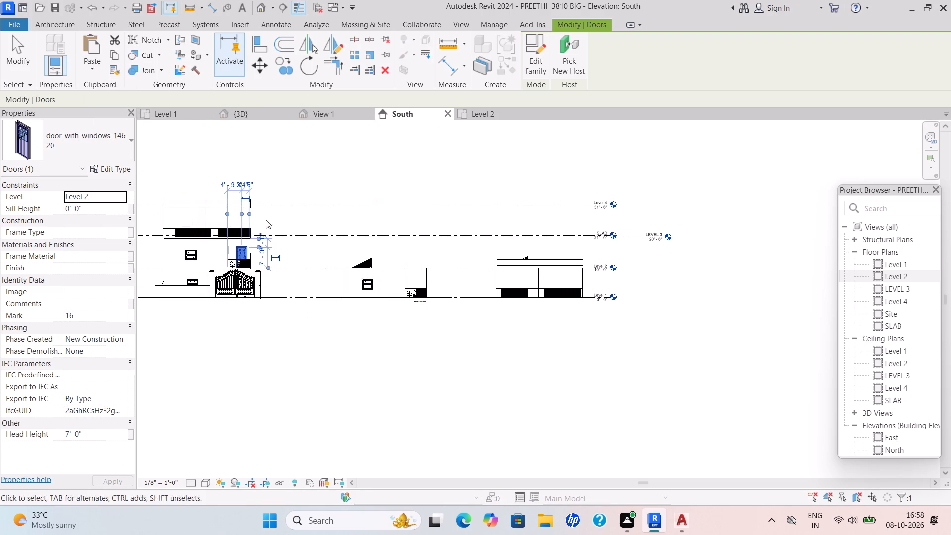
Check the pasted door on the second storey's balcony in the 3D view.
click(255, 115)
scroll(444, 271, down, 3)
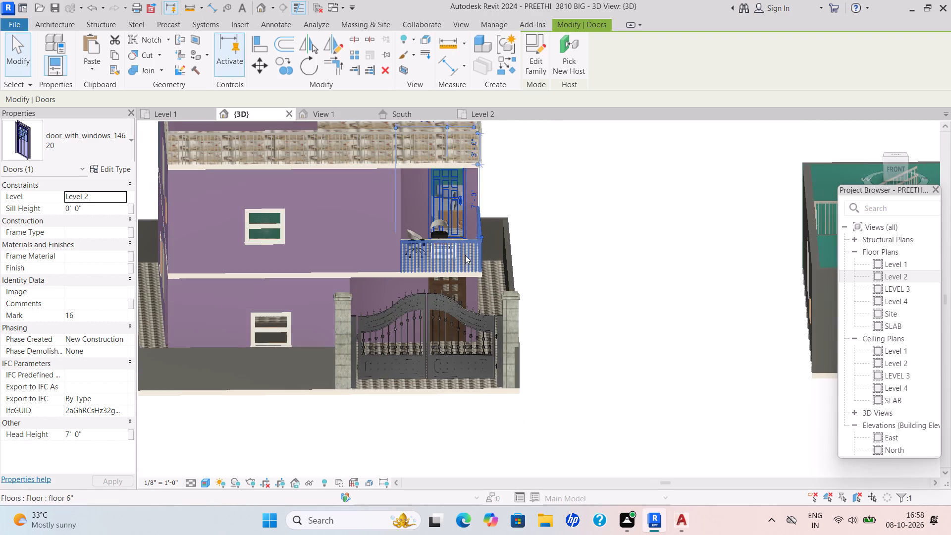
key(Escape)
middle_drag(503, 190, 499, 238)
scroll(499, 239, down, 2)
middle_drag(497, 241, 484, 248)
scroll(488, 247, down, 1)
middle_drag(484, 248, 480, 251)
scroll(466, 230, down, 3)
scroll(593, 245, up, 1)
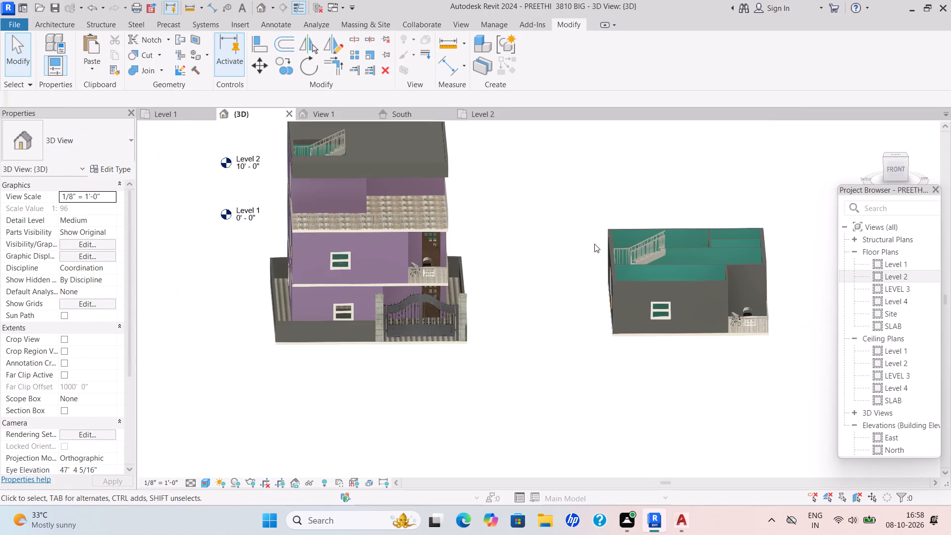
middle_drag(592, 250, 564, 289)
scroll(528, 260, up, 1)
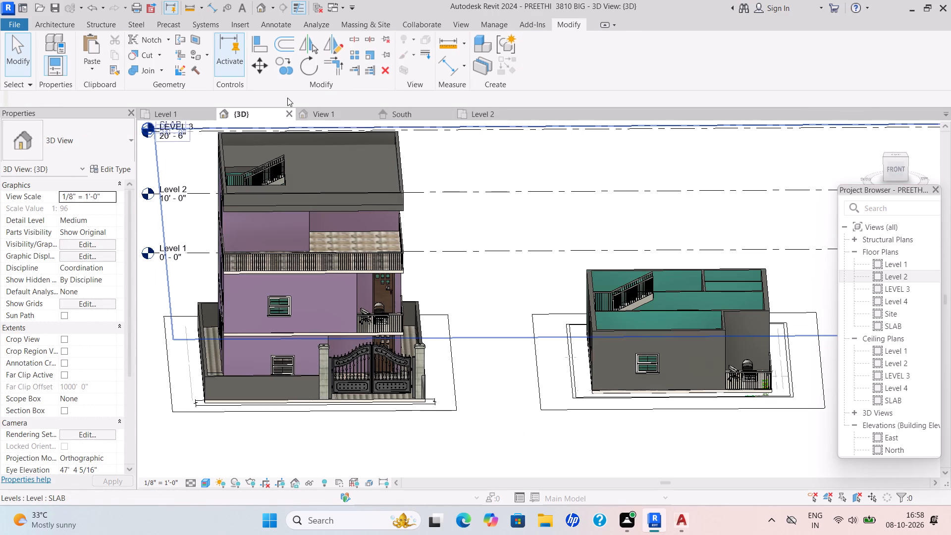
key(Escape)
Examine the staircase and the door to the open terrace on the second floor plan in the Level 1 view.
click(179, 111)
scroll(445, 198, down, 1)
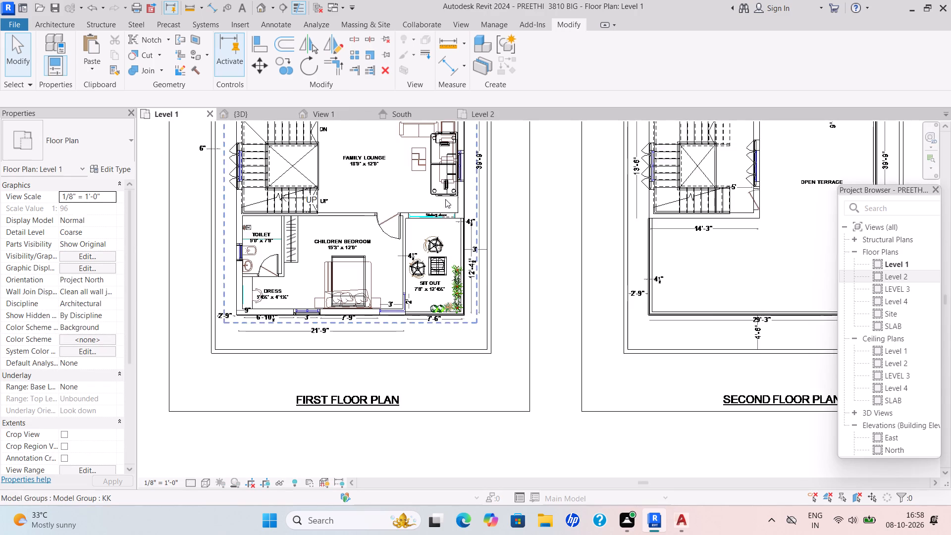
scroll(445, 199, down, 2)
middle_drag(442, 204, 310, 251)
scroll(326, 246, down, 3)
scroll(361, 238, up, 5)
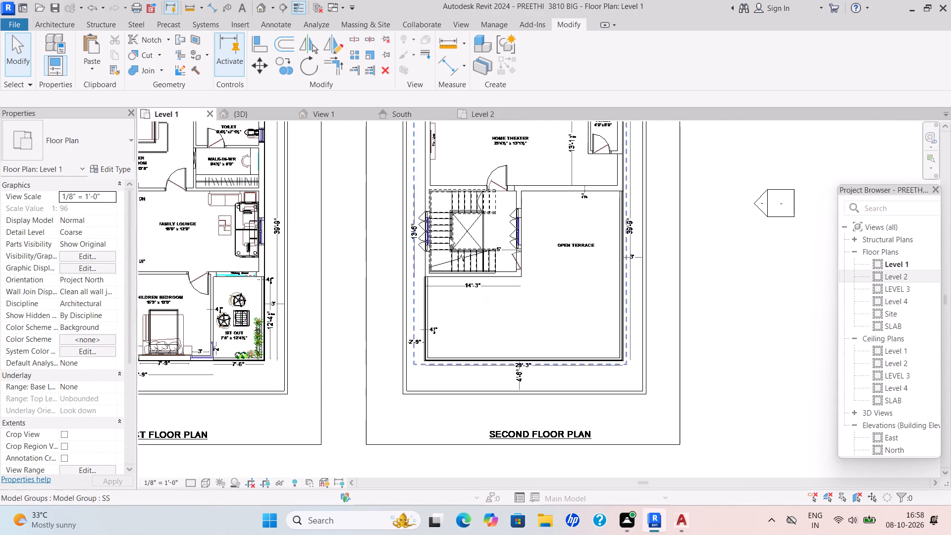
scroll(493, 231, down, 1)
scroll(523, 231, up, 3)
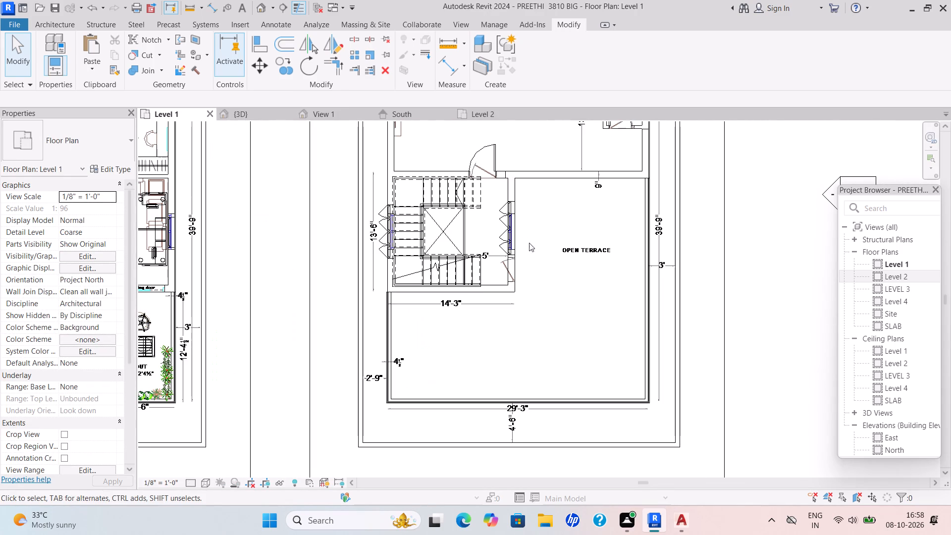
scroll(516, 272, up, 3)
scroll(516, 272, down, 1)
scroll(503, 275, up, 2)
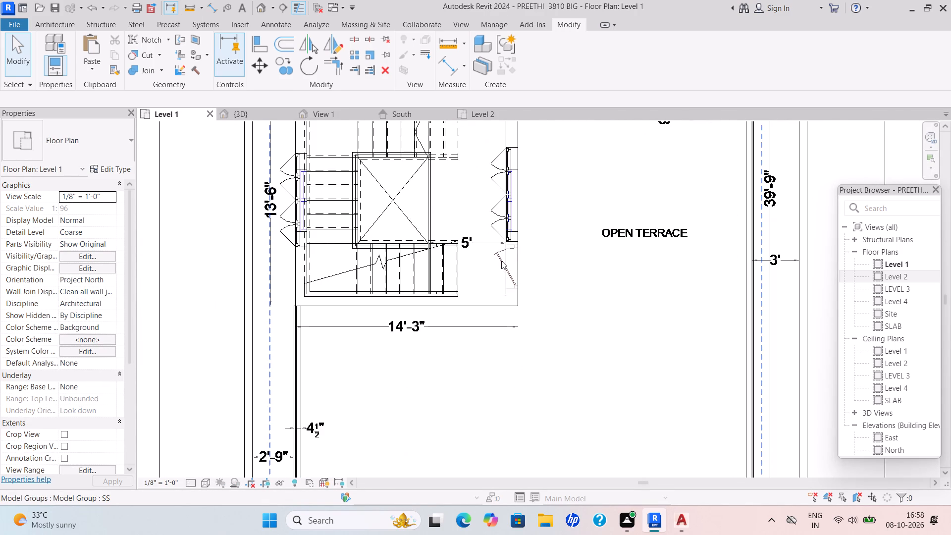
scroll(501, 261, down, 7)
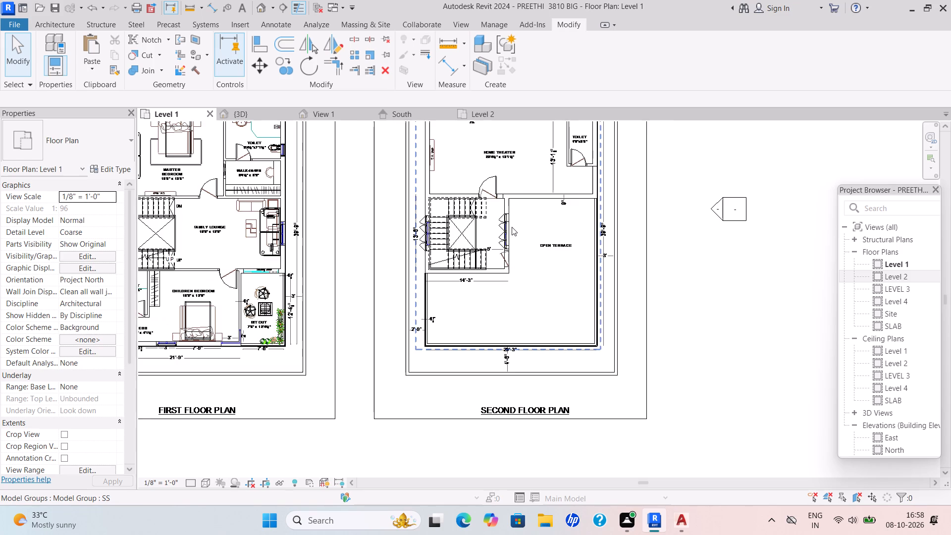
scroll(512, 227, up, 2)
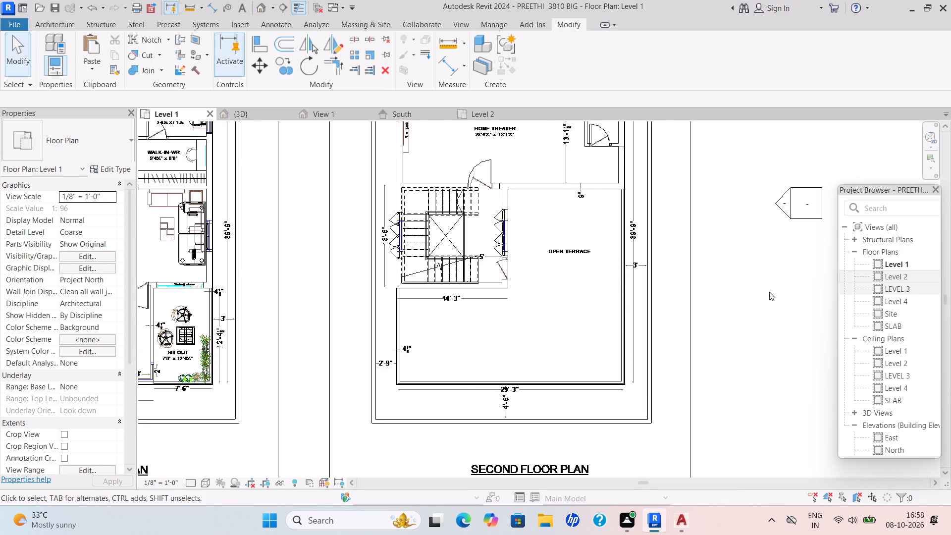
scroll(295, 127, down, 2)
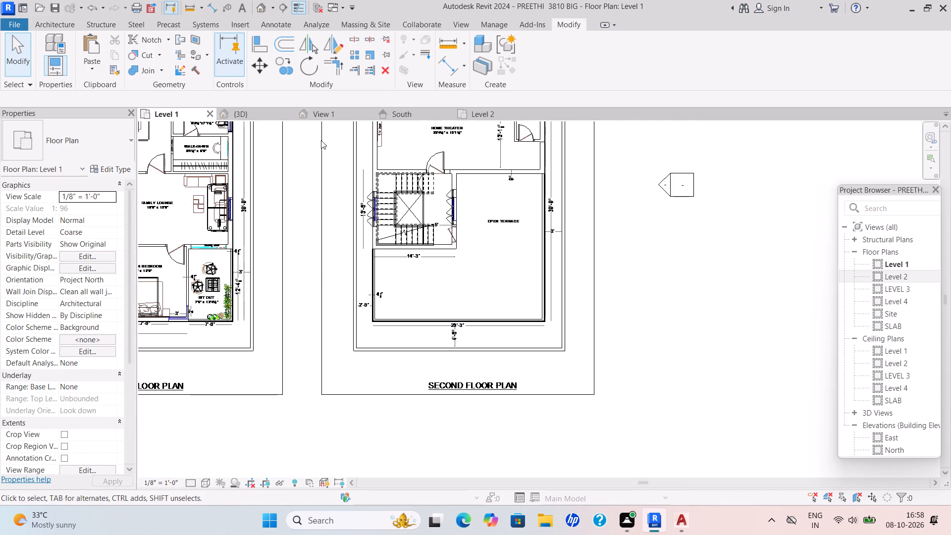
Open the LEVEL 3 floor plan at the staircase beside the open terrace.
double_click(898, 289)
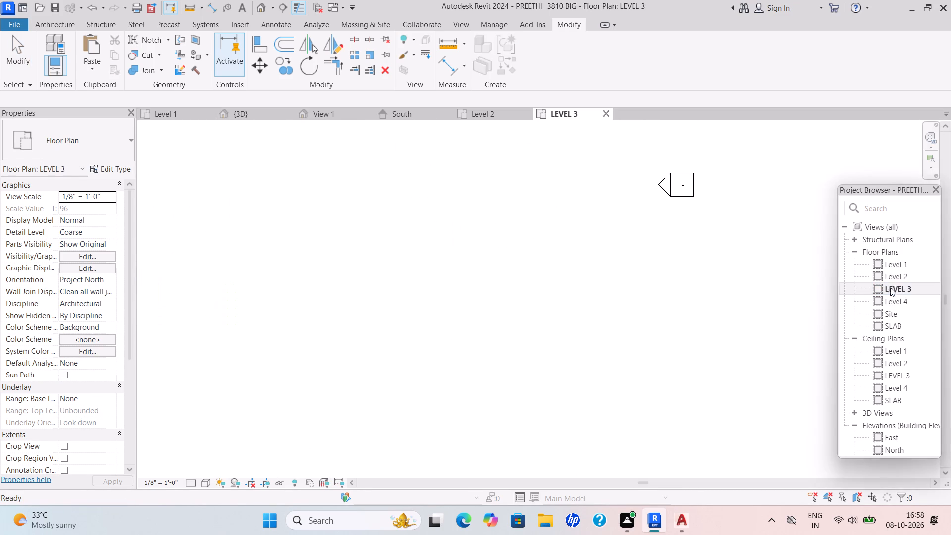
scroll(572, 285, down, 9)
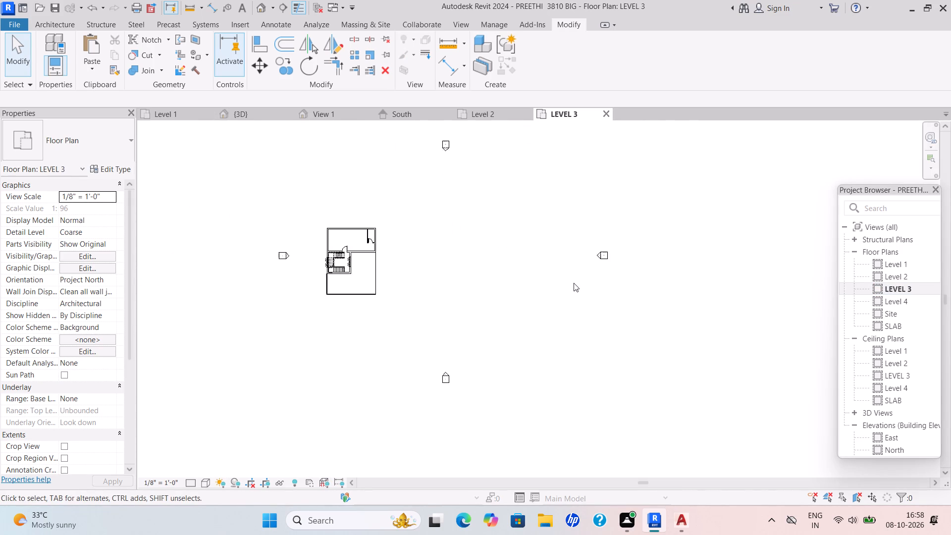
scroll(406, 248, up, 4)
scroll(314, 280, up, 5)
middle_drag(316, 282, 386, 274)
scroll(386, 274, up, 1)
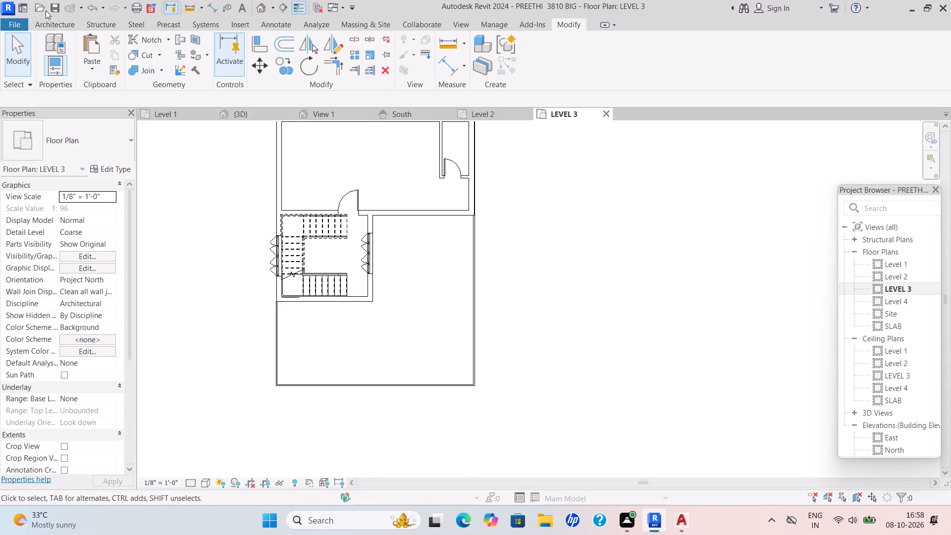
Load the Door-Single-Flush_Panel_Double-Acting family from the US Doors library in the 36" x 80" type for door placement.
click(51, 22)
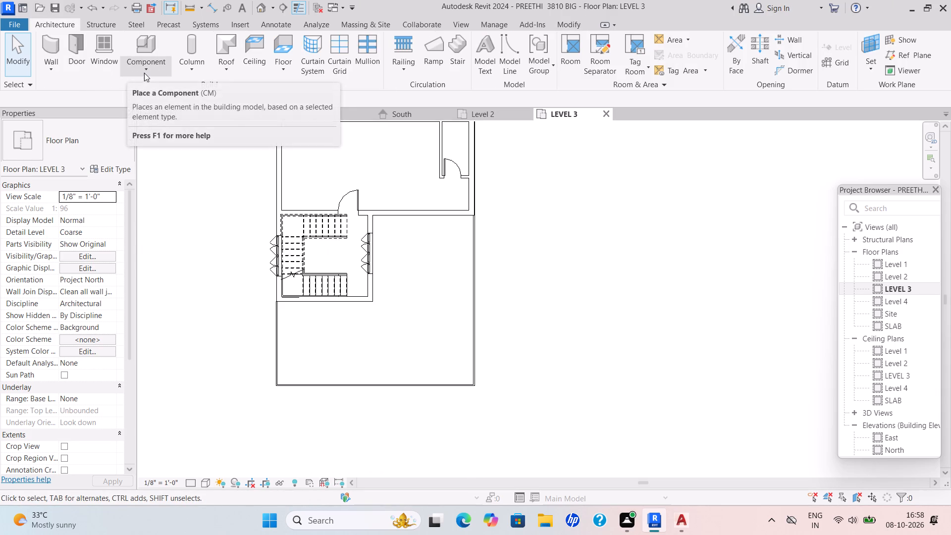
click(145, 73)
click(76, 61)
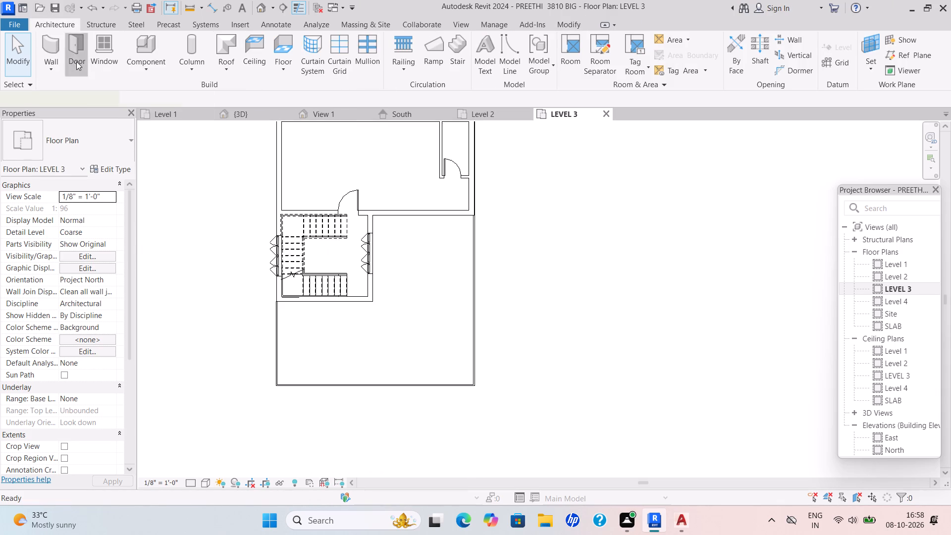
click(130, 146)
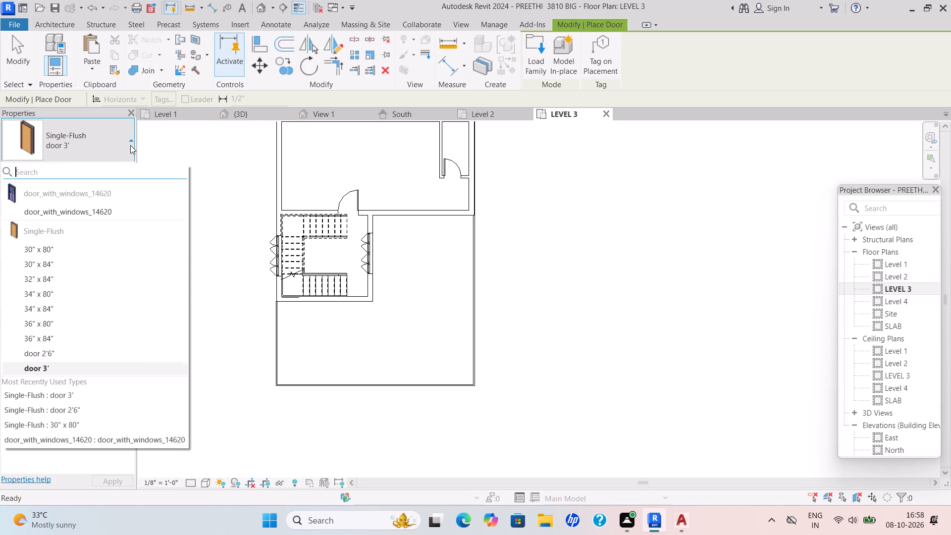
scroll(61, 271, up, 5)
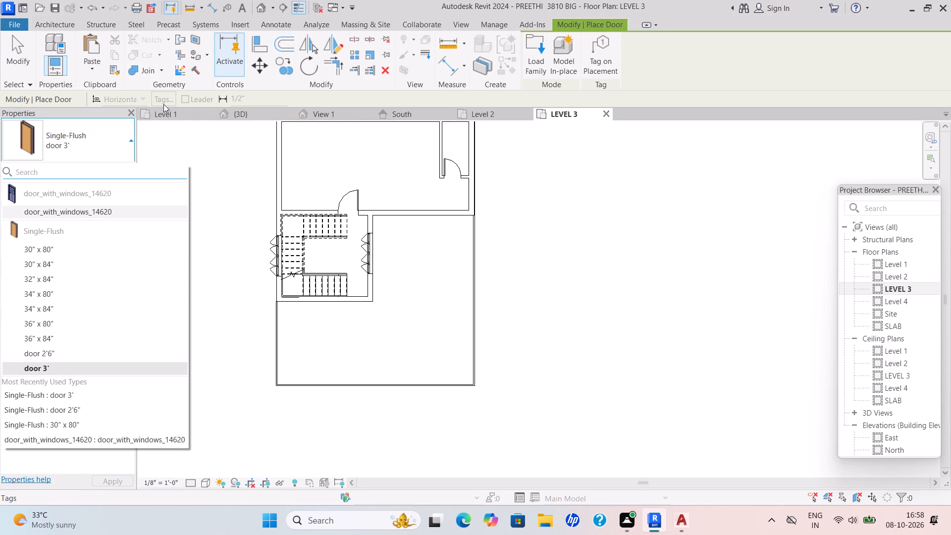
key(Escape)
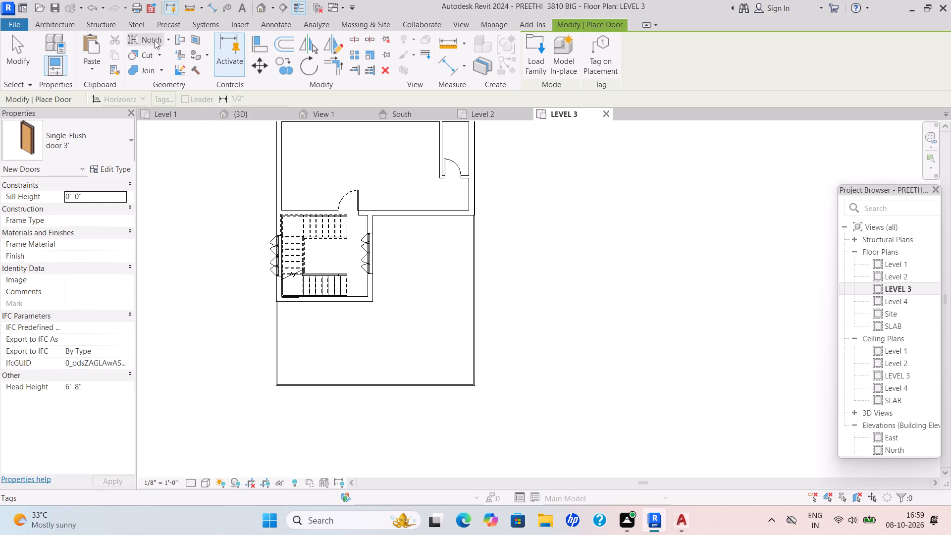
click(67, 24)
click(77, 42)
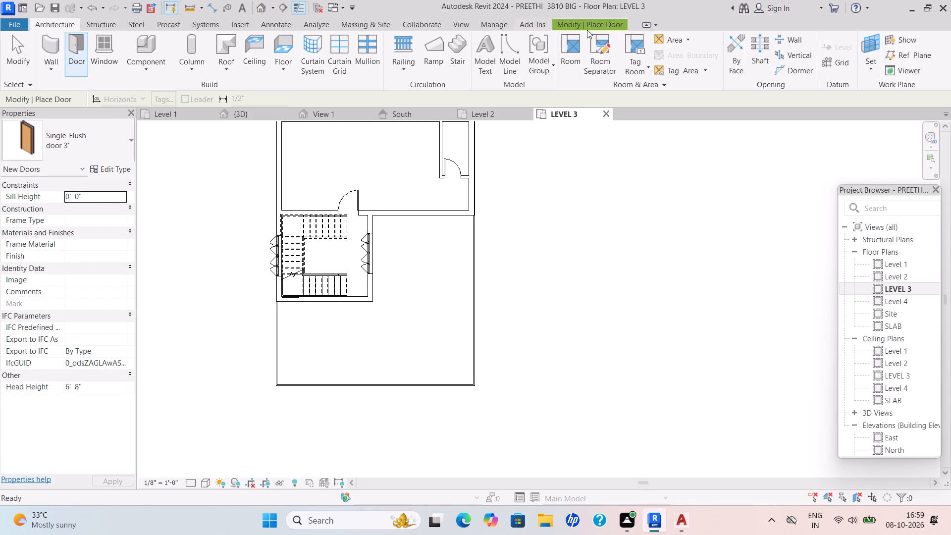
click(579, 24)
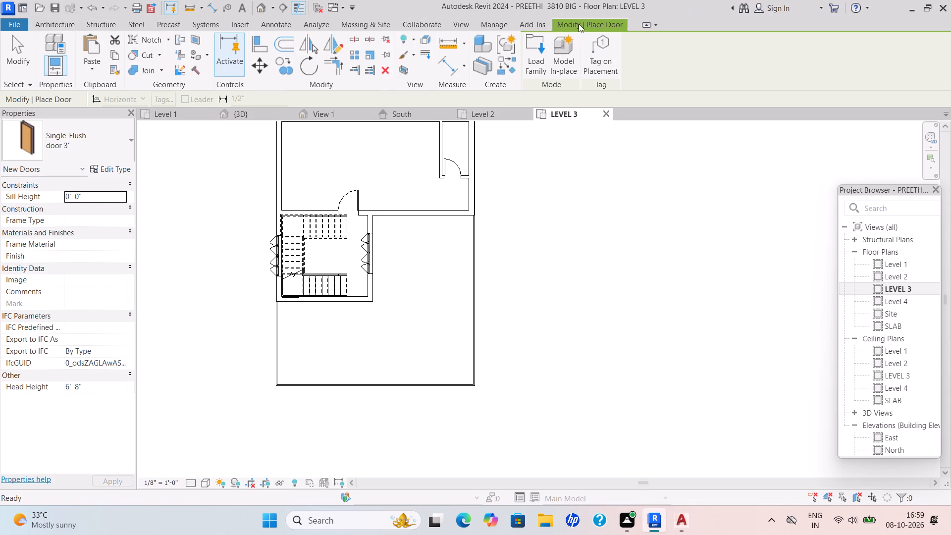
double_click(544, 59)
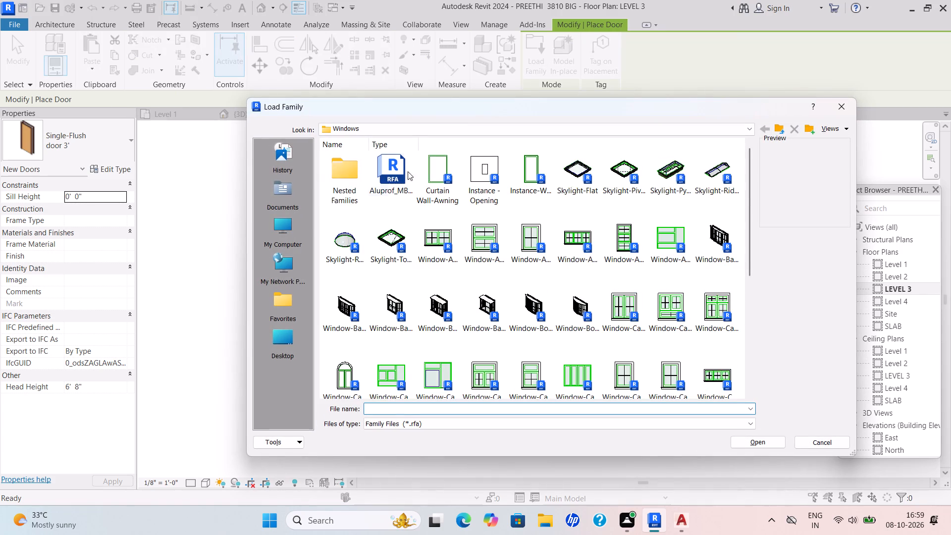
scroll(506, 218, down, 5)
click(745, 127)
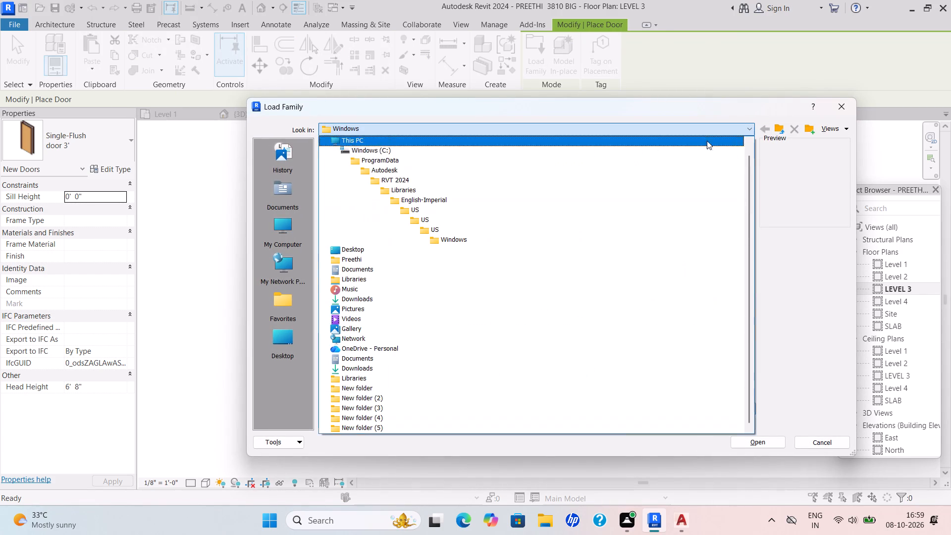
click(455, 230)
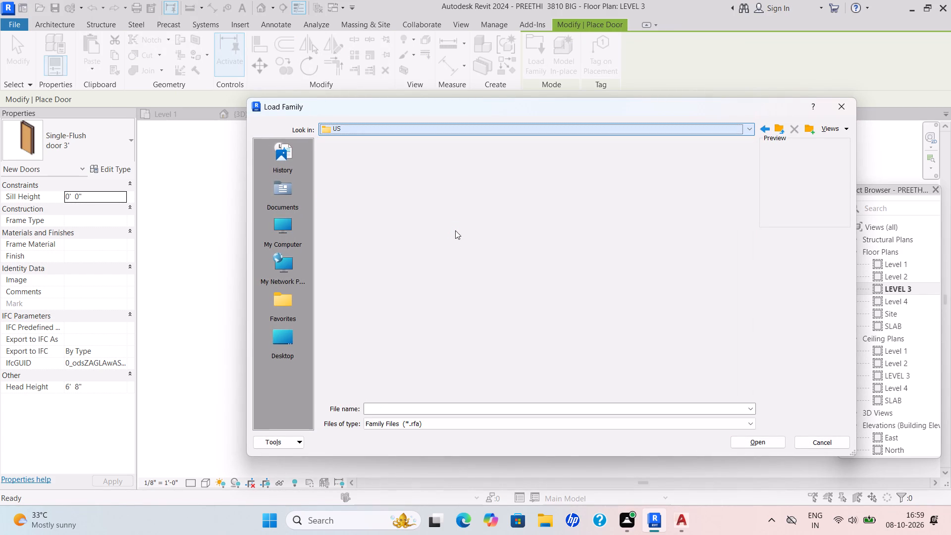
scroll(462, 214, down, 2)
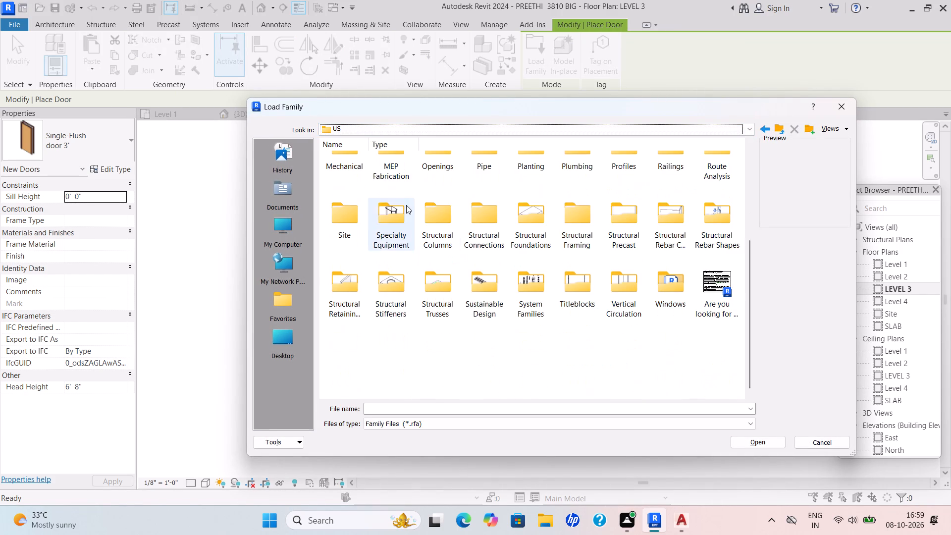
scroll(406, 205, up, 3)
double_click(350, 246)
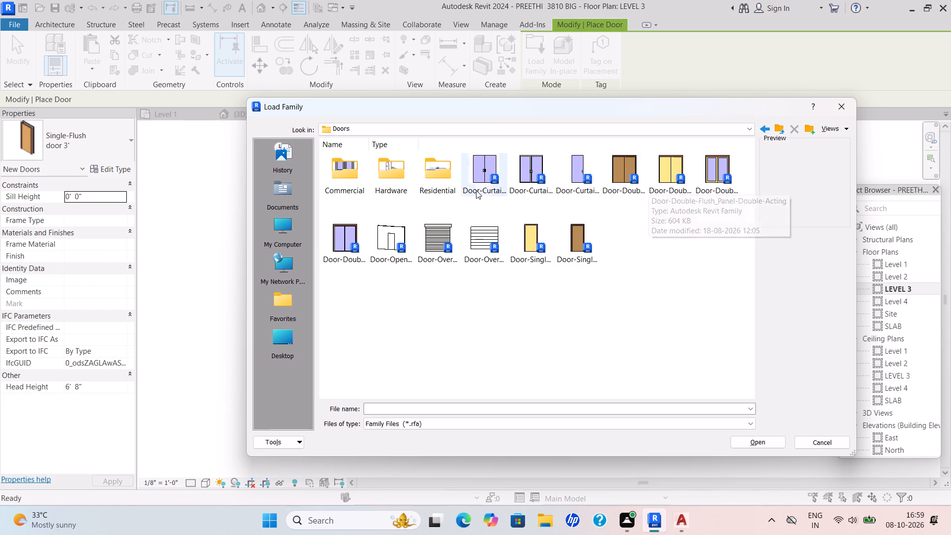
click(524, 232)
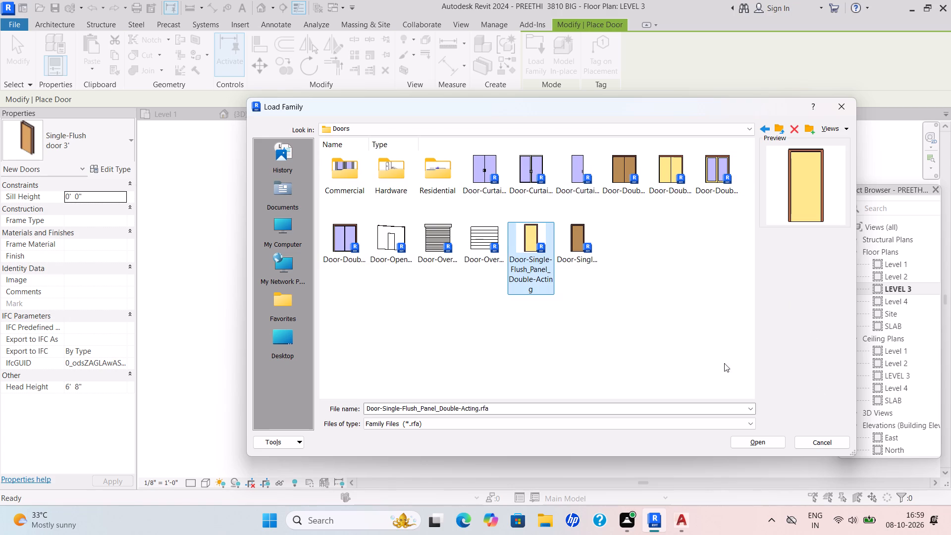
click(762, 438)
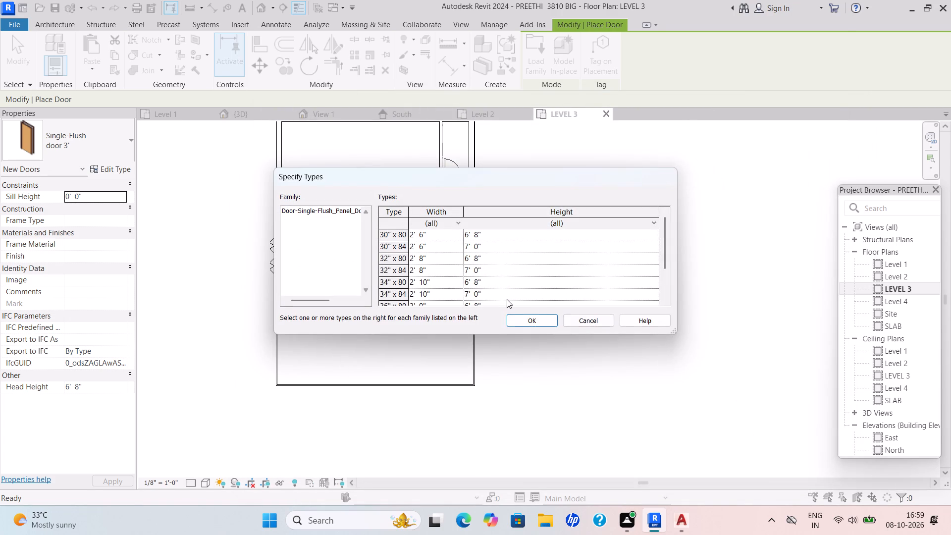
scroll(426, 277, down, 1)
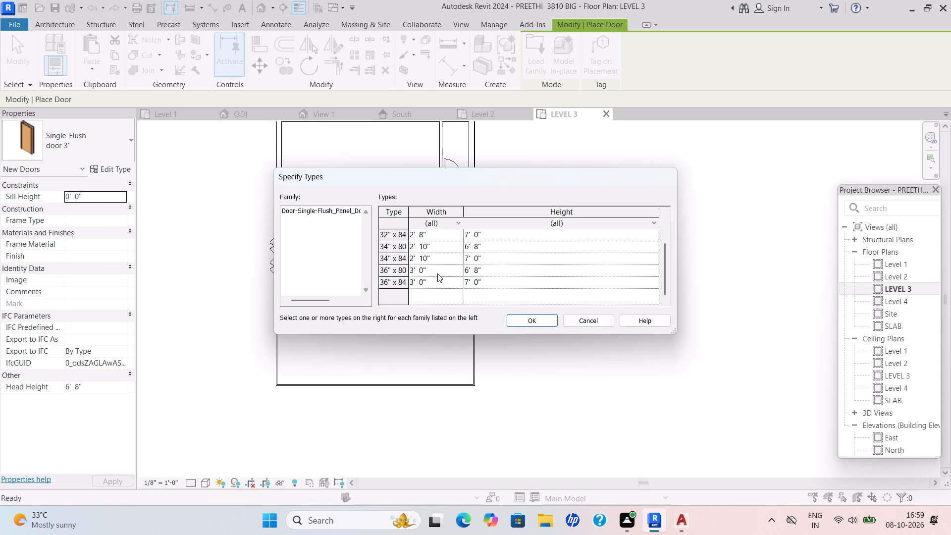
click(439, 272)
click(538, 322)
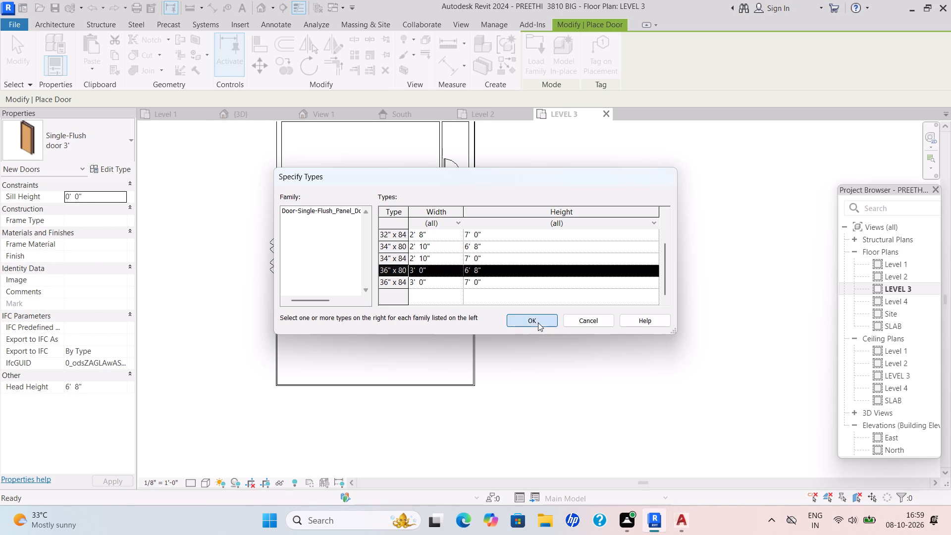
Place the 36" x 80" door in the staircase wall facing the open terrace, about 4'-9" from the window, centre to centre.
scroll(366, 290, up, 4)
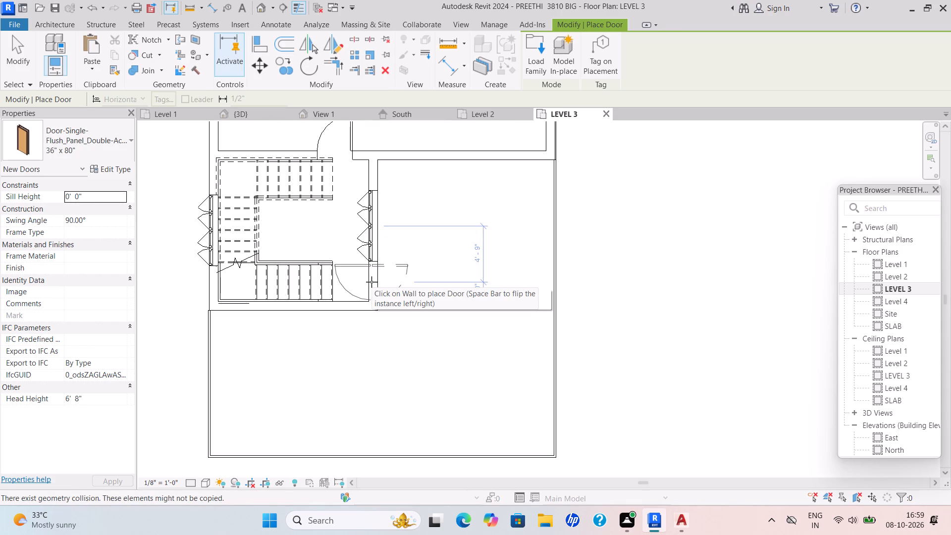
click(371, 282)
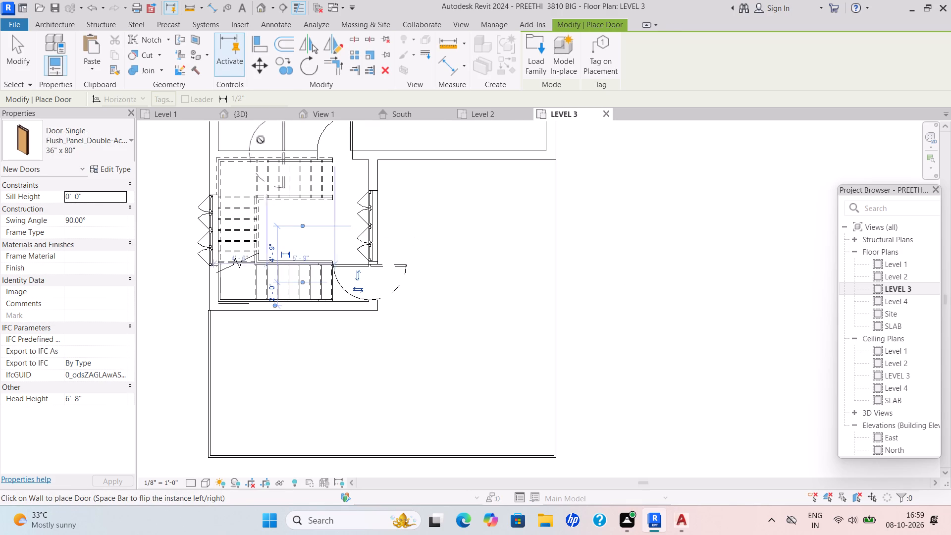
Inspect the third storey's terrace door and the balcony doors below it in the 3D view, ending door placement.
click(258, 117)
scroll(434, 181, down, 1)
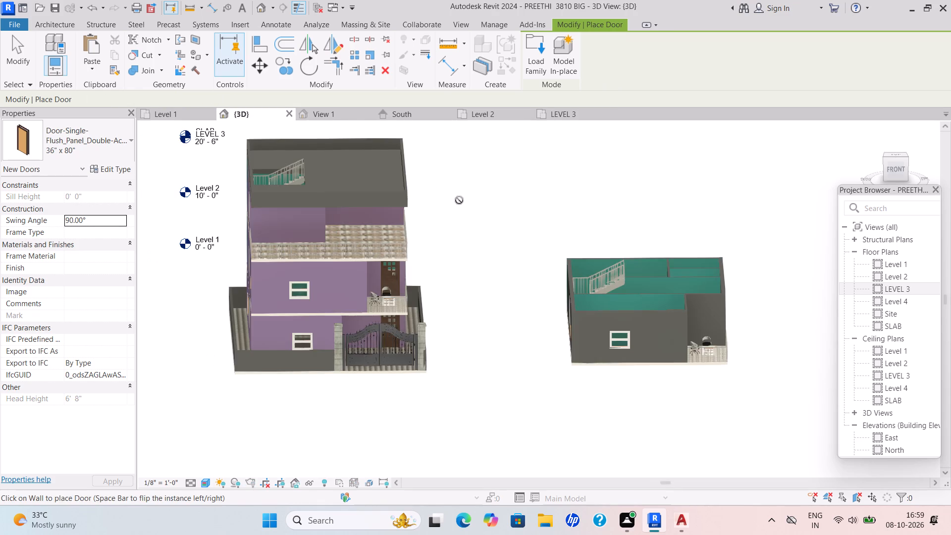
shift+middle_drag(477, 265, 412, 279)
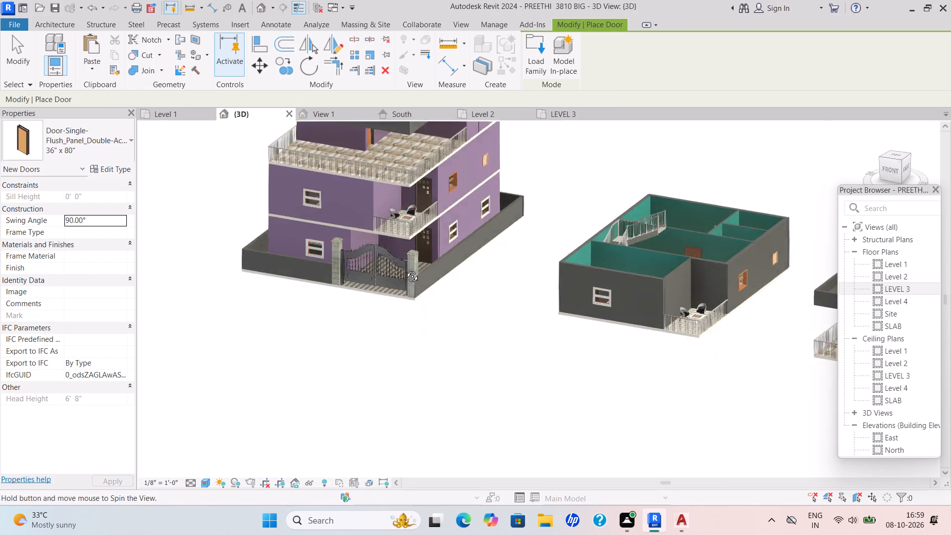
middle_drag(496, 206, 509, 330)
scroll(509, 330, up, 1)
scroll(433, 236, up, 1)
shift+middle_drag(433, 236, 450, 175)
shift+scroll(448, 180, up, 2)
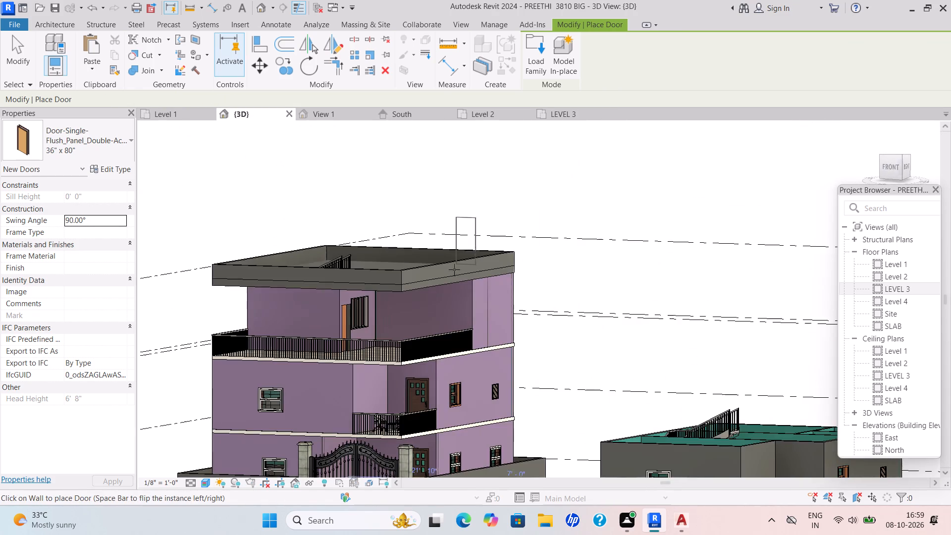
shift+middle_drag(443, 279, 435, 275)
scroll(455, 315, up, 1)
shift+middle_drag(455, 316, 396, 355)
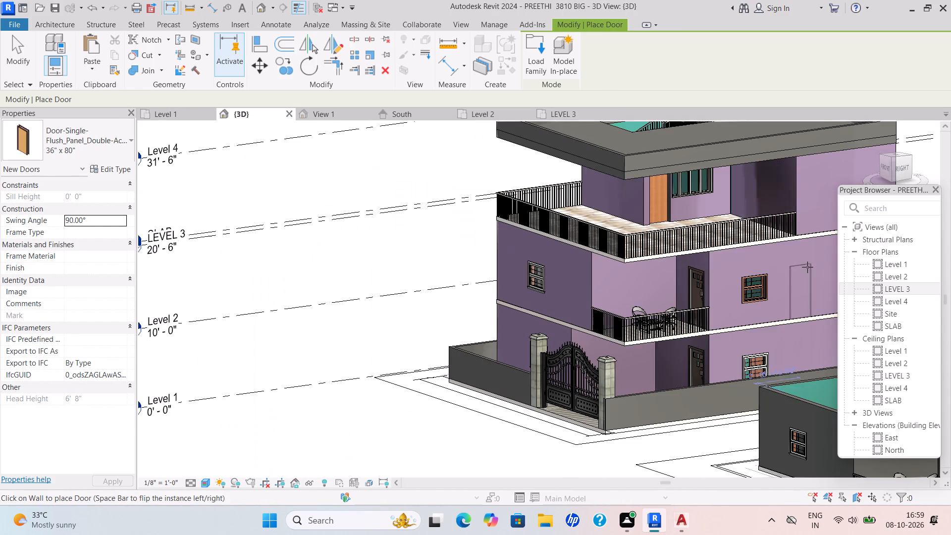
scroll(756, 241, up, 1)
middle_drag(729, 257, 587, 308)
scroll(590, 308, down, 1)
scroll(518, 296, down, 3)
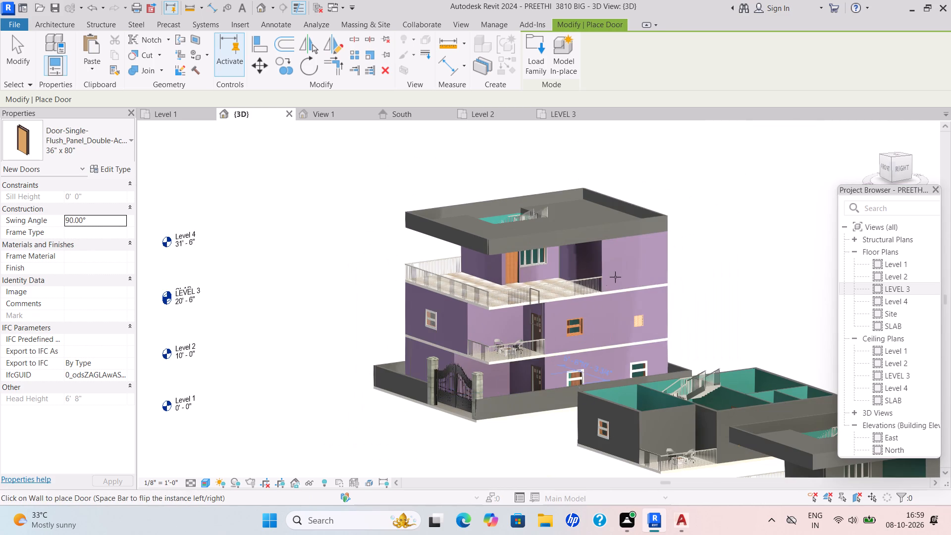
key(Escape)
scroll(548, 291, down, 2)
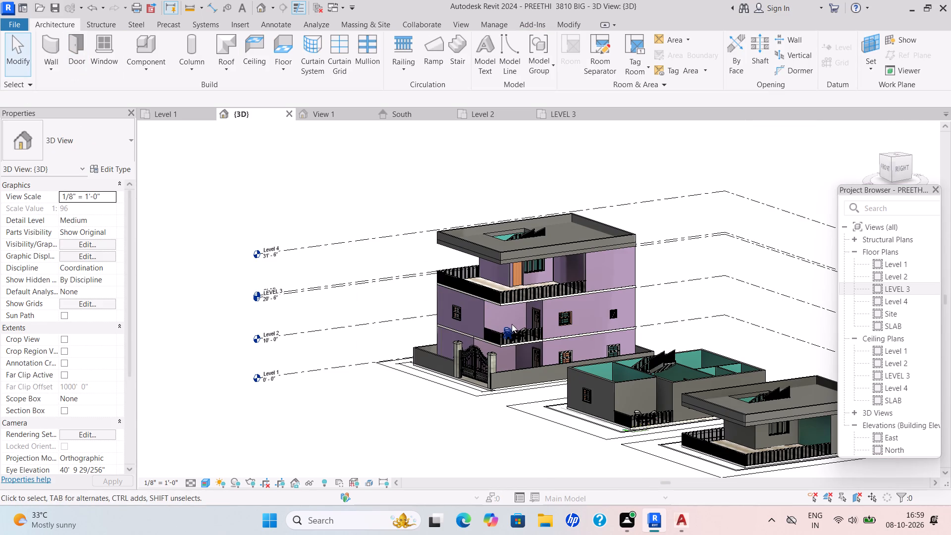
scroll(517, 330, up, 6)
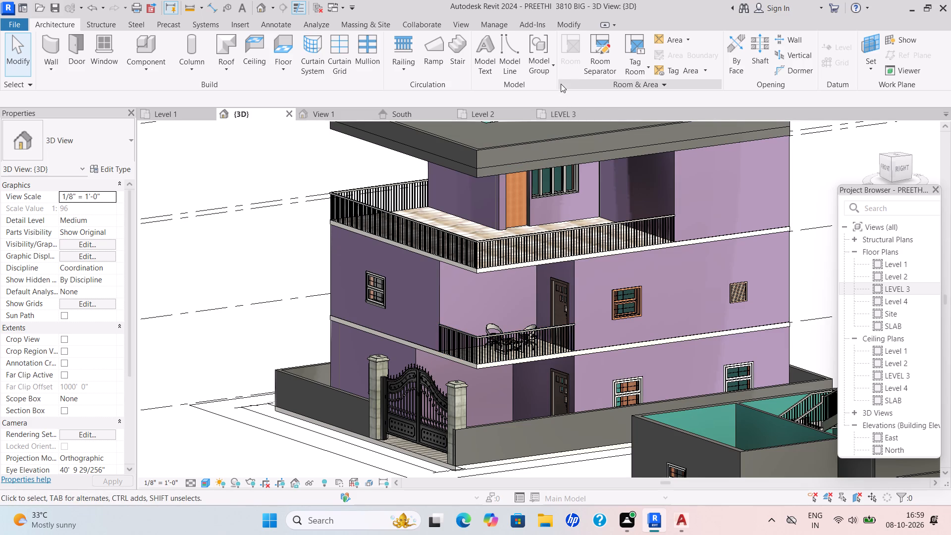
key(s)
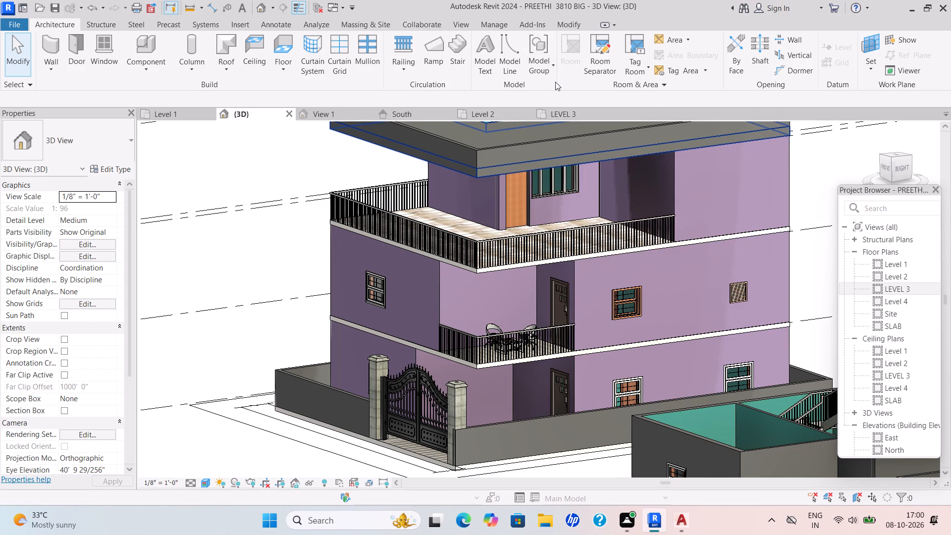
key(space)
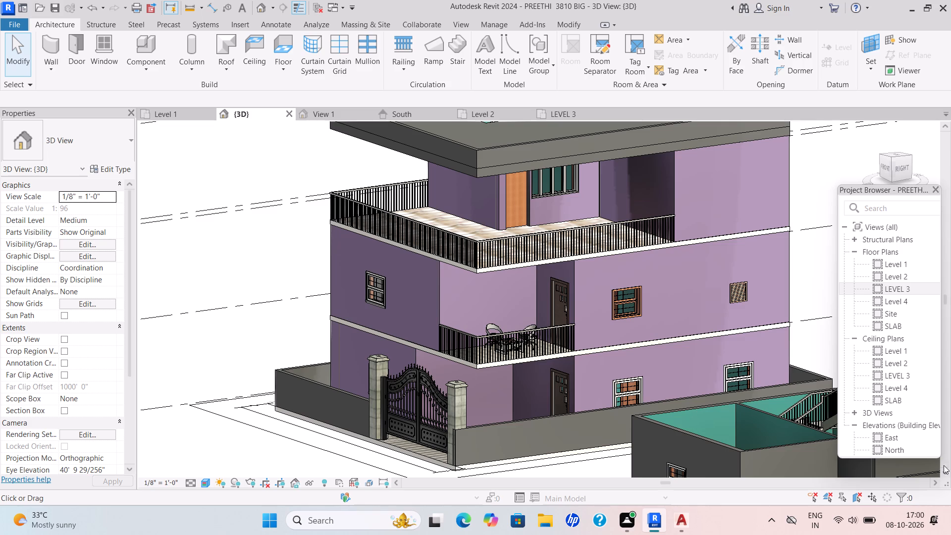
Set the structure layer thickness of the top roof's Generic - 12" type to 6".
scroll(937, 482, down, 2)
scroll(739, 325, down, 2)
middle_drag(641, 347, 337, 427)
scroll(339, 427, down, 1)
scroll(336, 426, up, 1)
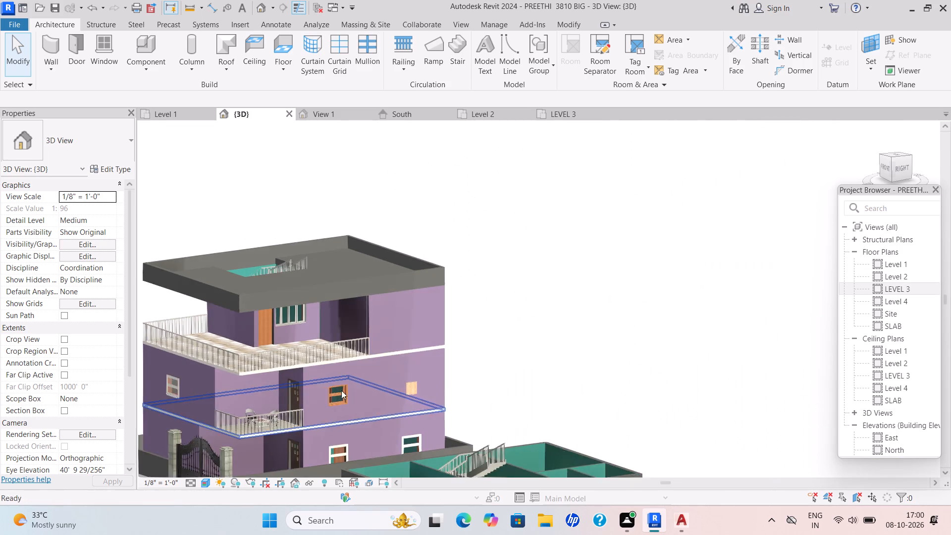
scroll(111, 322, up, 2)
scroll(189, 306, up, 4)
key(Escape)
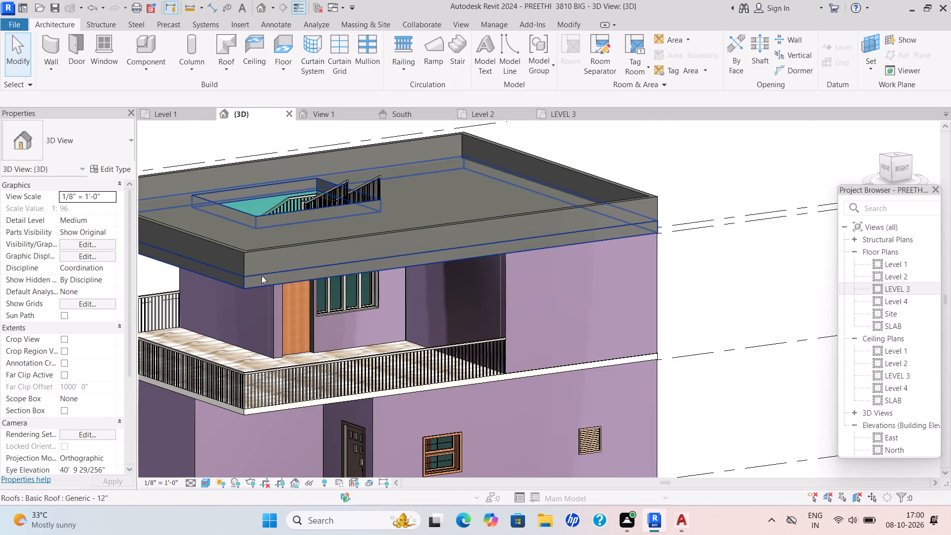
click(262, 275)
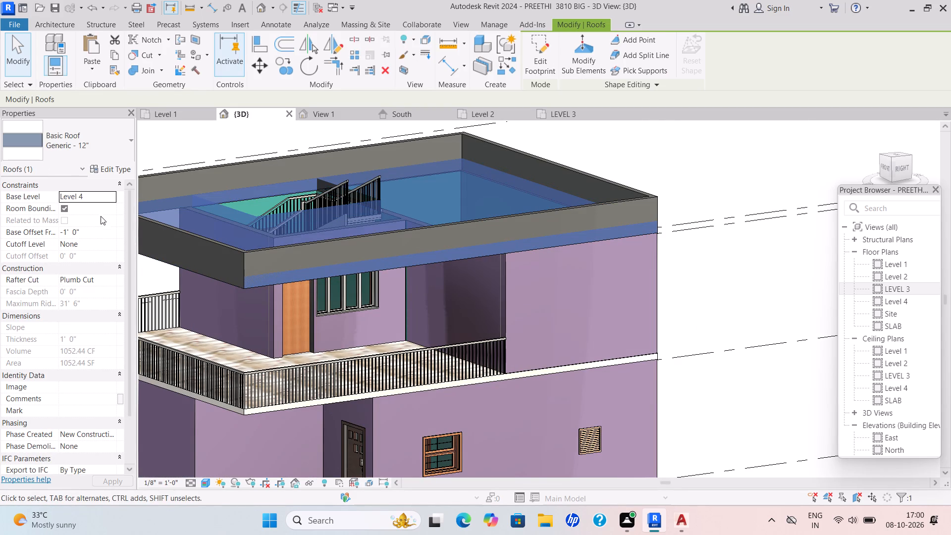
click(119, 173)
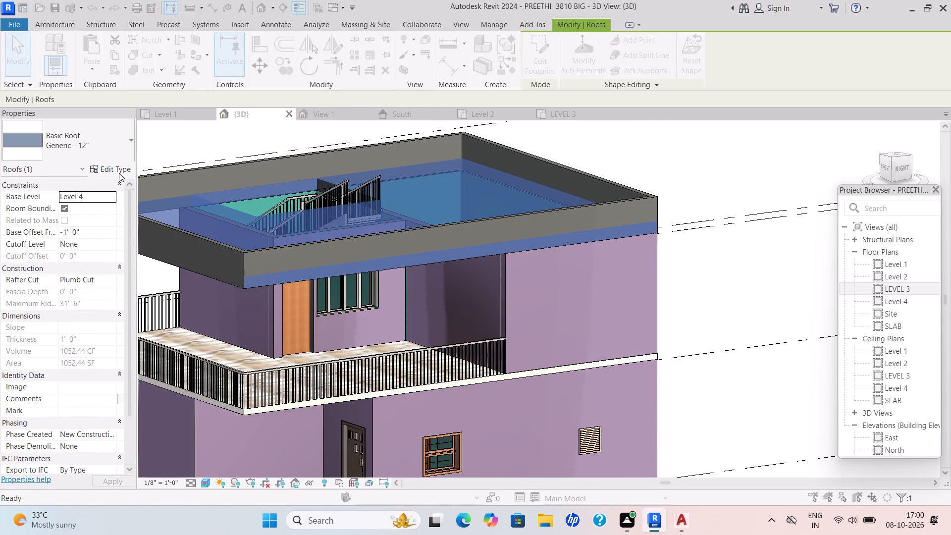
click(645, 194)
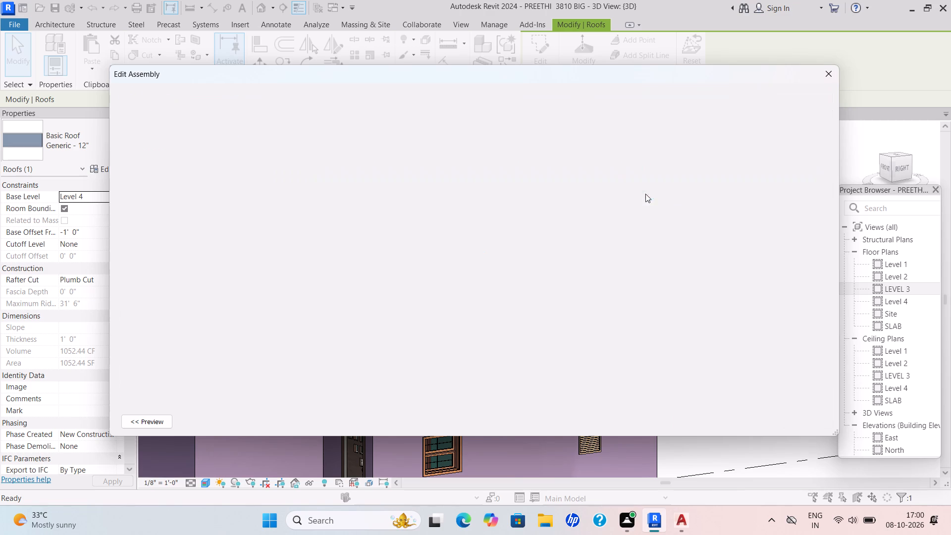
drag(494, 193, 401, 203)
key(BackSpace)
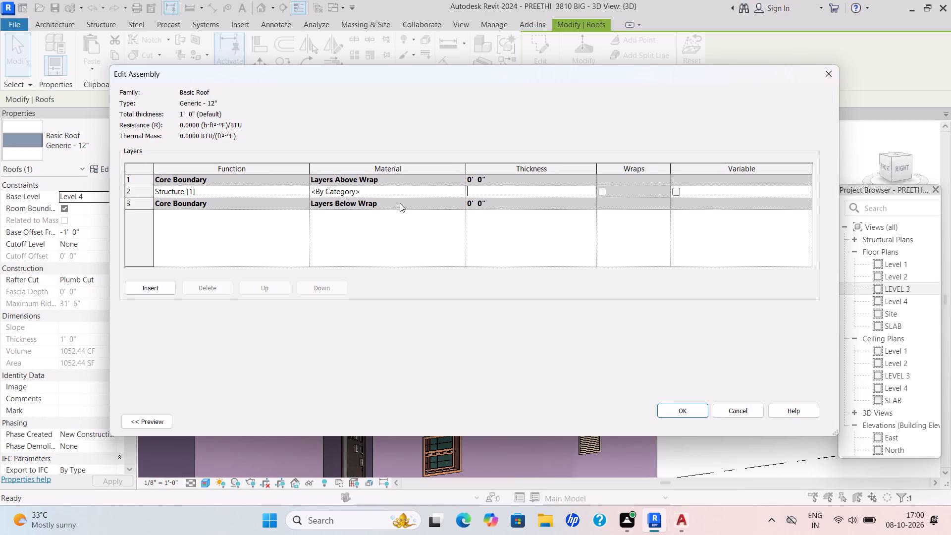
text(6")
key(Return)
click(701, 417)
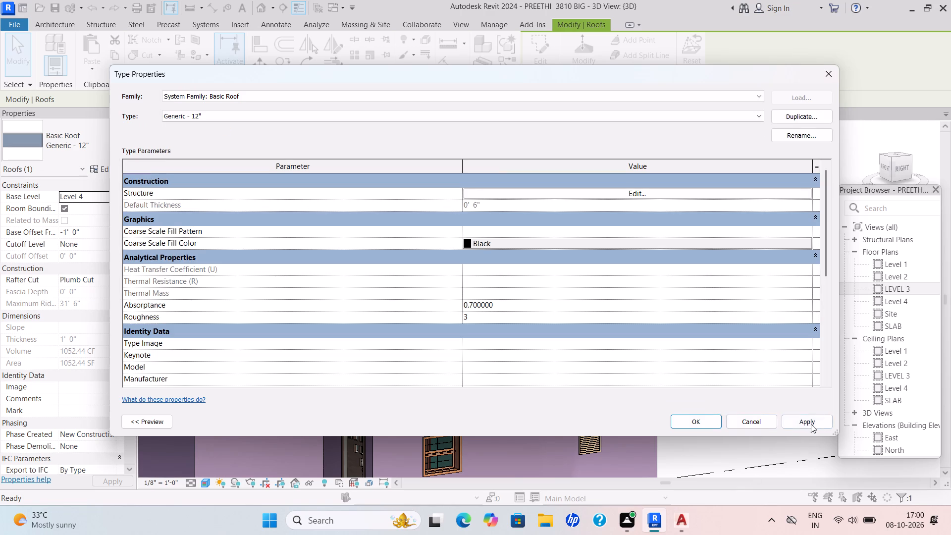
click(810, 424)
click(703, 428)
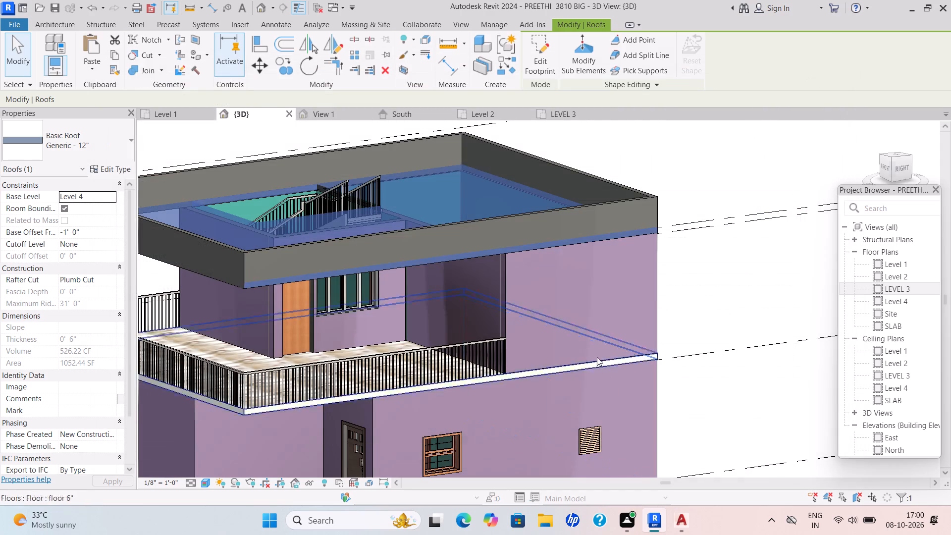
scroll(648, 304, up, 1)
key(Escape)
Inspect the top roof slab, the parapet and the terrace door below it in the 3D view.
middle_drag(492, 216, 581, 207)
scroll(577, 207, down, 2)
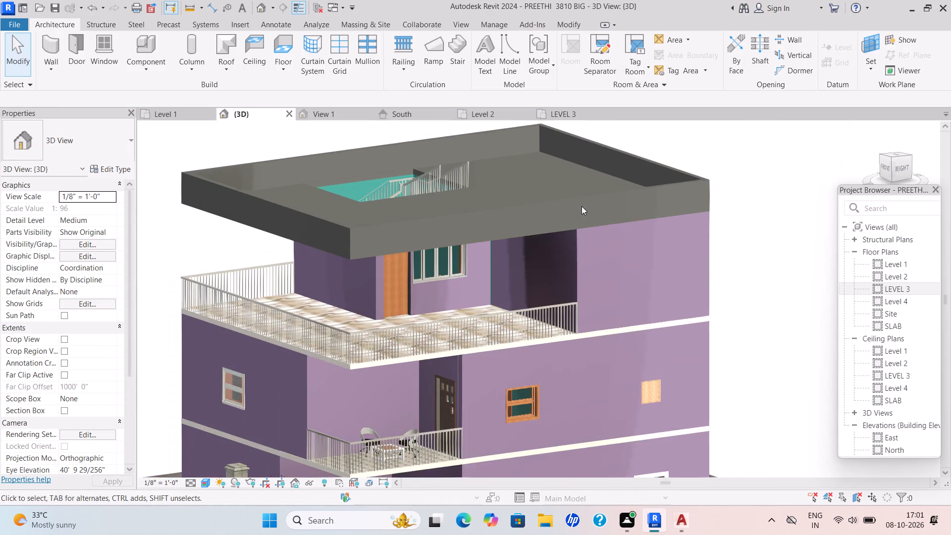
scroll(581, 223, down, 3)
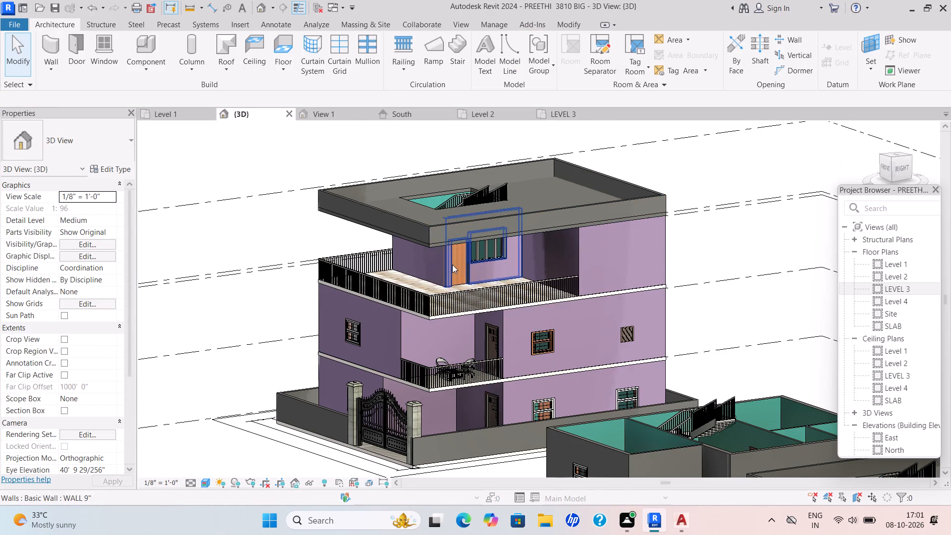
scroll(452, 265, up, 3)
scroll(465, 271, down, 6)
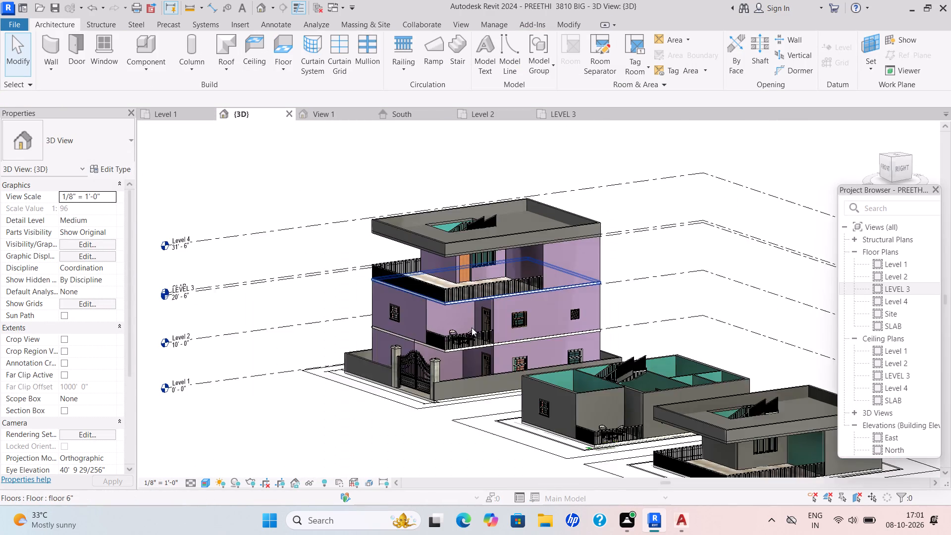
scroll(472, 329, up, 3)
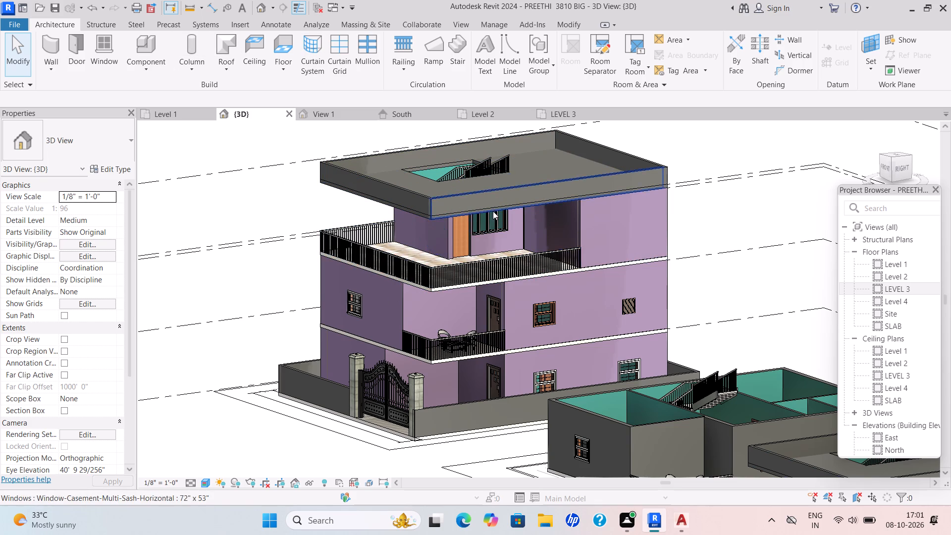
scroll(493, 211, up, 2)
scroll(124, 102, up, 4)
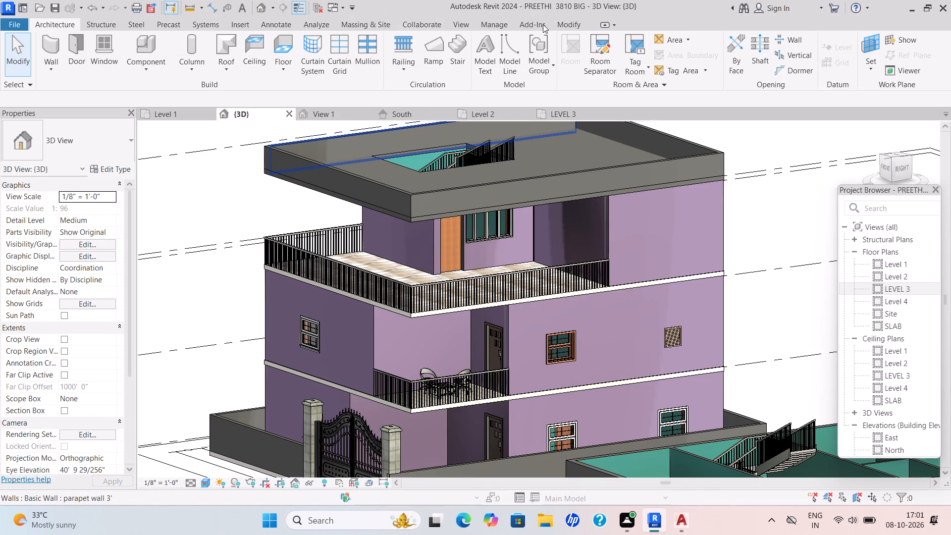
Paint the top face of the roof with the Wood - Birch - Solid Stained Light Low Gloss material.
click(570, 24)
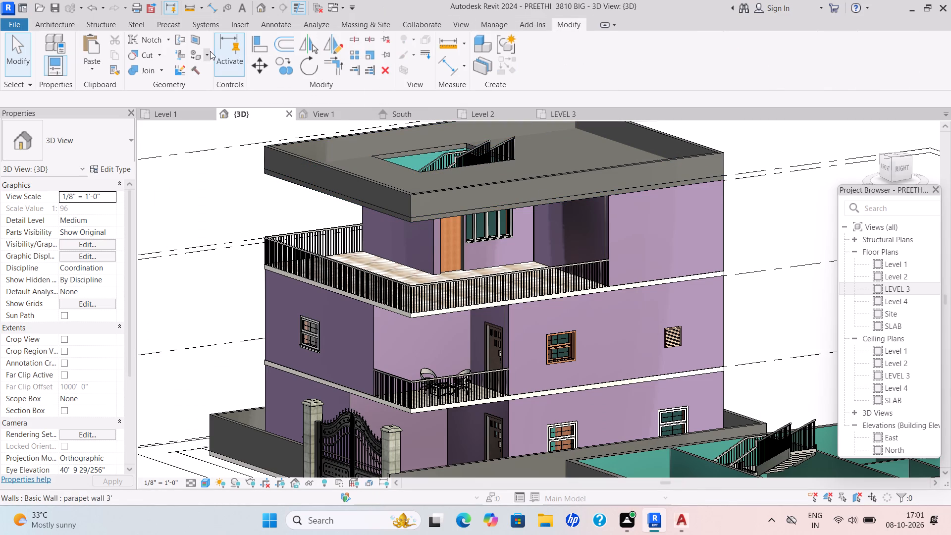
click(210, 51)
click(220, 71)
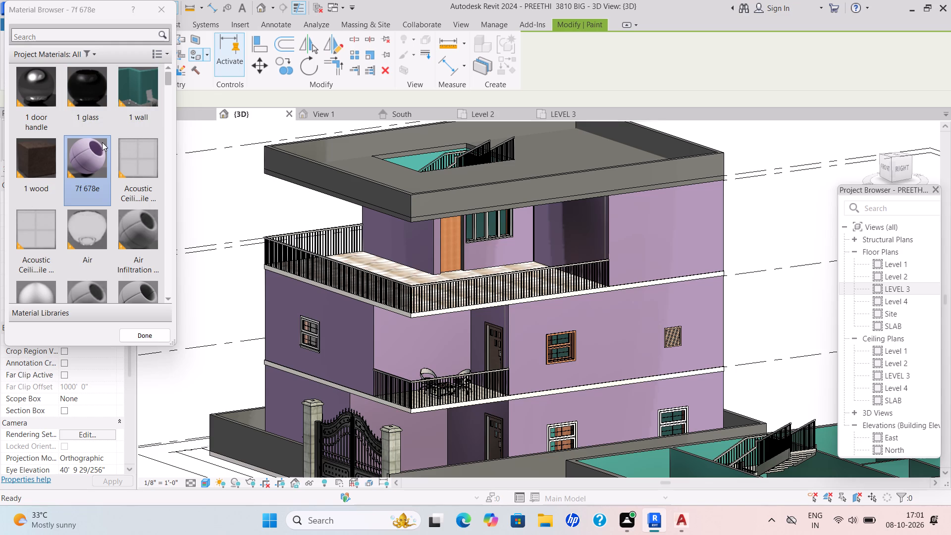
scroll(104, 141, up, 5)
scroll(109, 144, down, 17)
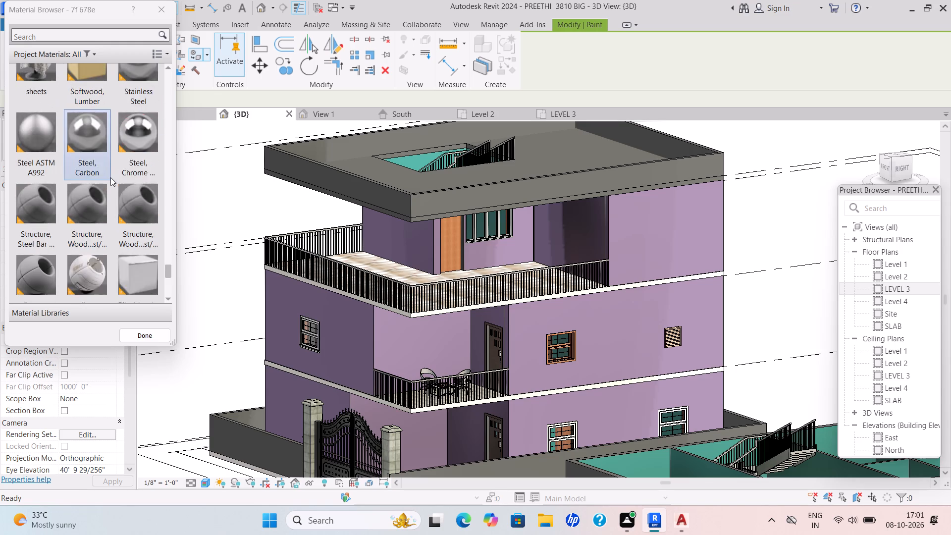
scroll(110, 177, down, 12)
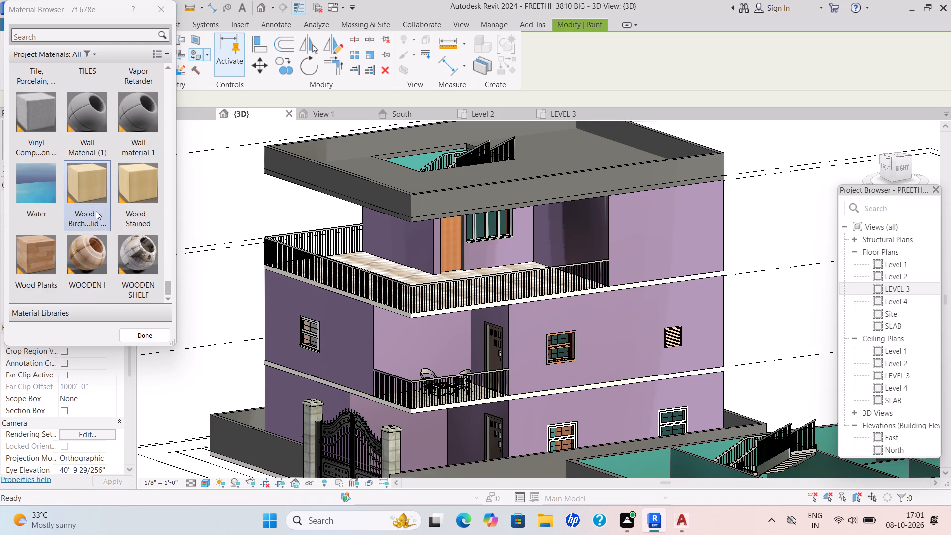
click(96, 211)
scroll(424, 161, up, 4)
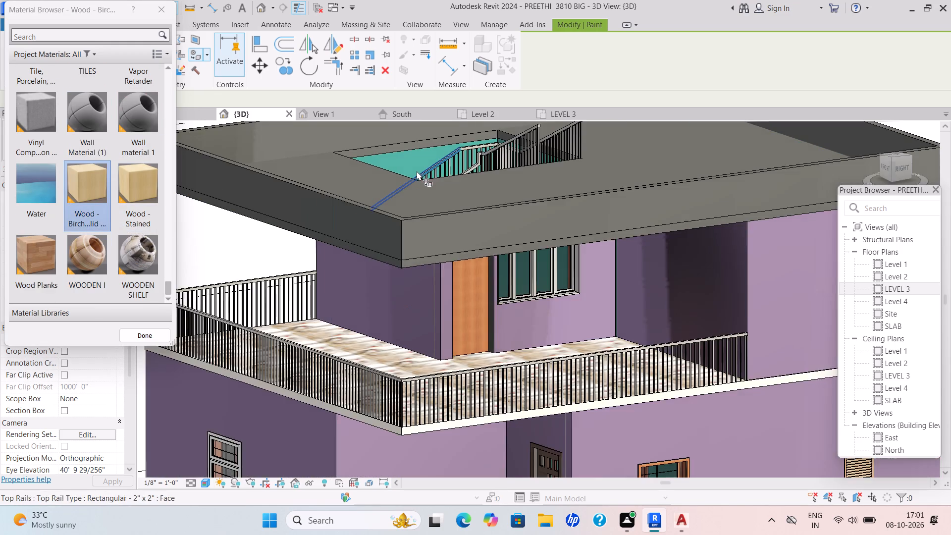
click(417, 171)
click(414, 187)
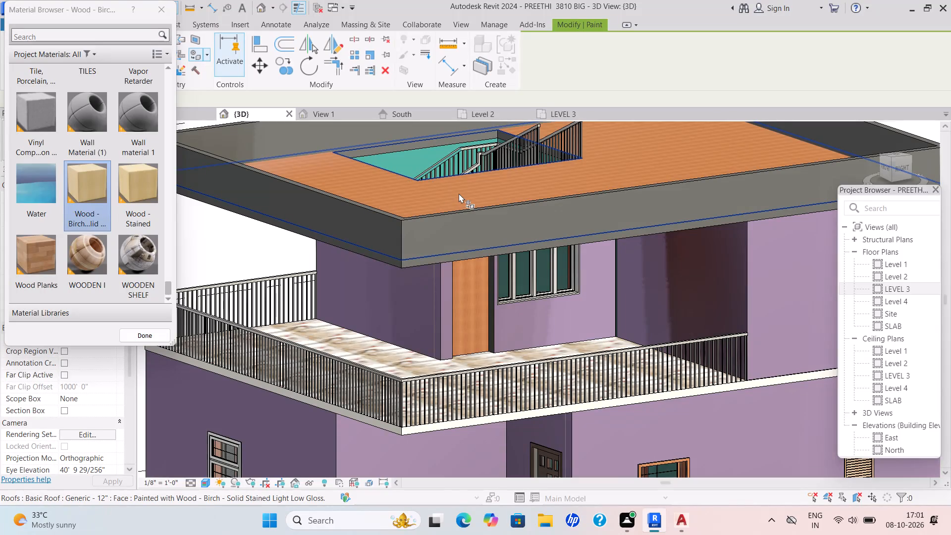
Paint the top face of the roof with the light shade project material.
scroll(459, 193, down, 6)
scroll(94, 167, down, 6)
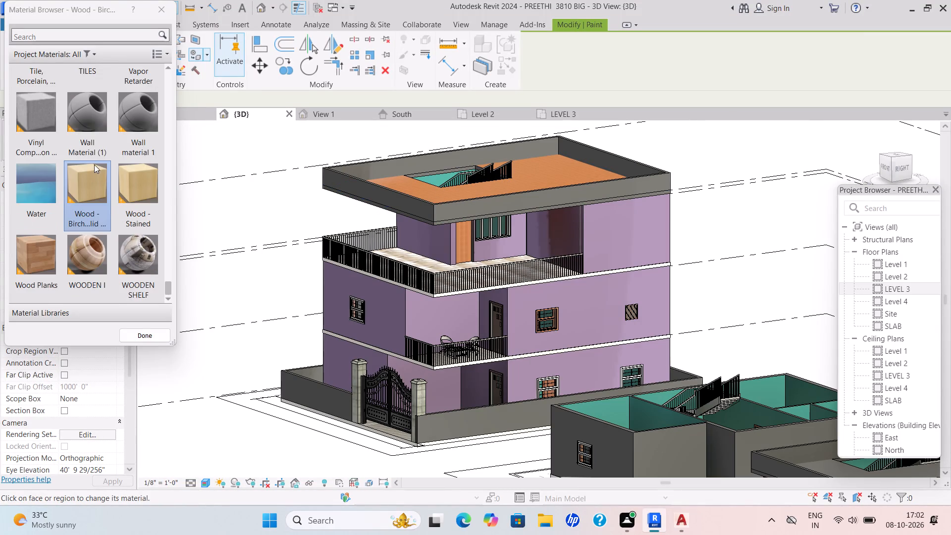
scroll(93, 160, up, 18)
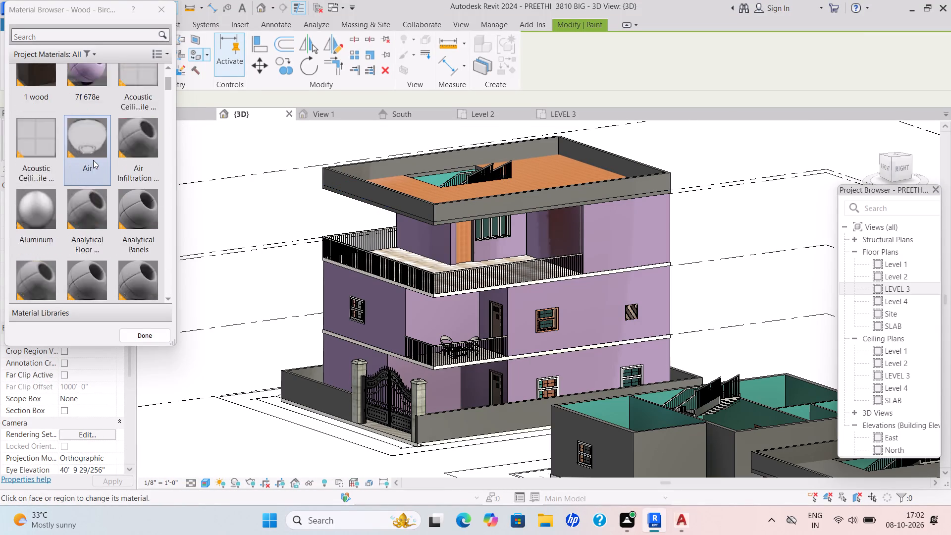
scroll(93, 160, up, 14)
scroll(93, 153, down, 4)
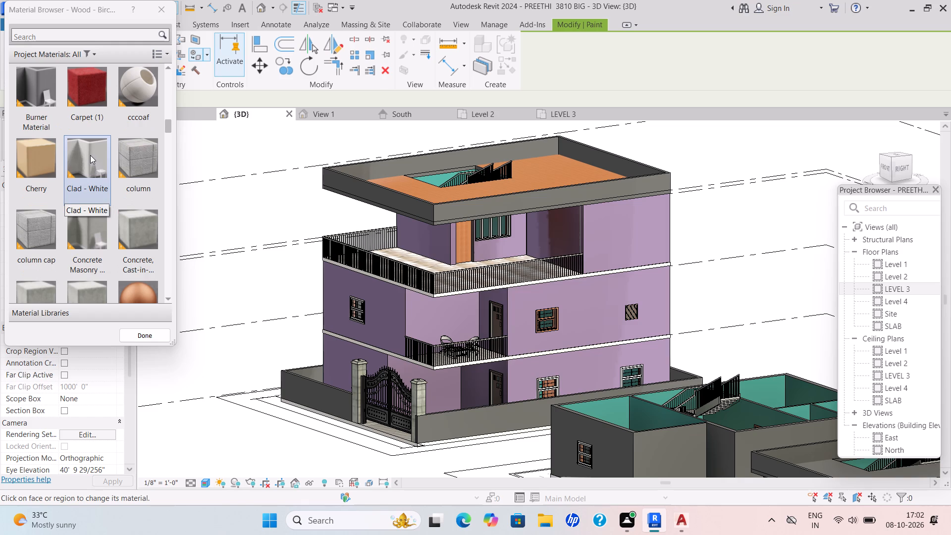
scroll(90, 155, down, 17)
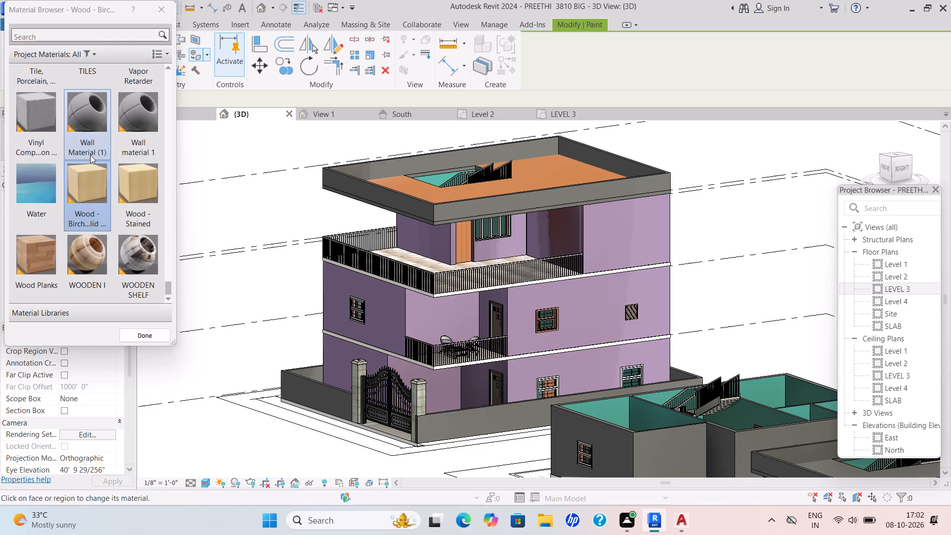
scroll(90, 155, down, 3)
scroll(90, 155, up, 8)
scroll(90, 155, down, 2)
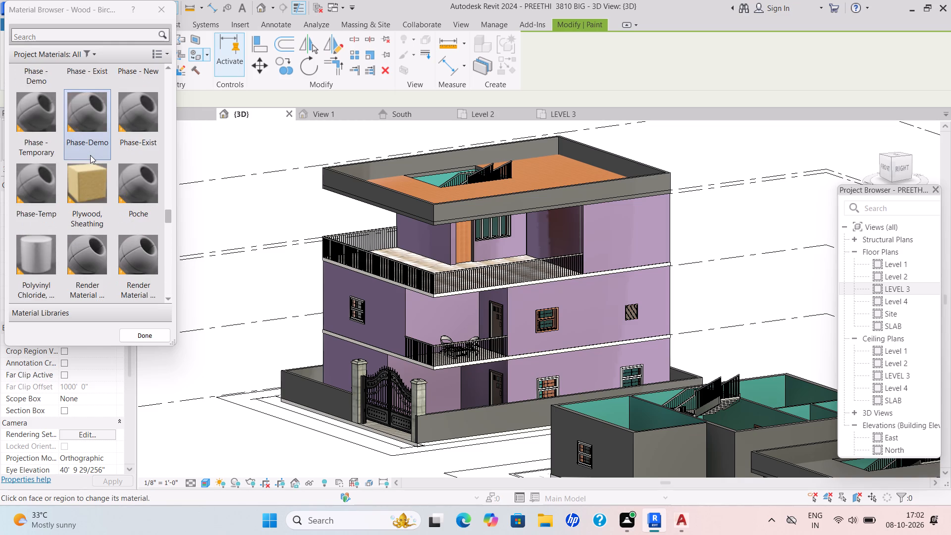
scroll(90, 155, down, 2)
scroll(90, 155, up, 4)
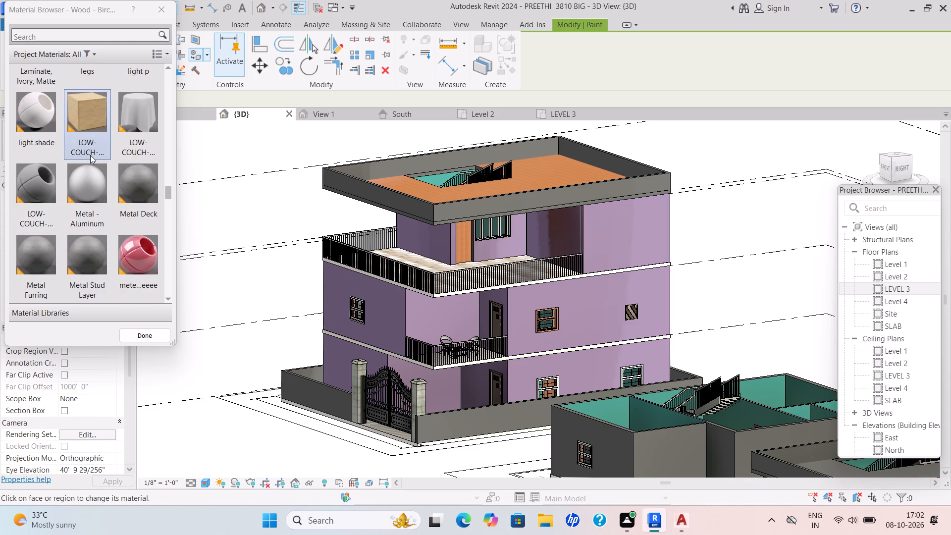
click(24, 132)
scroll(438, 236, up, 7)
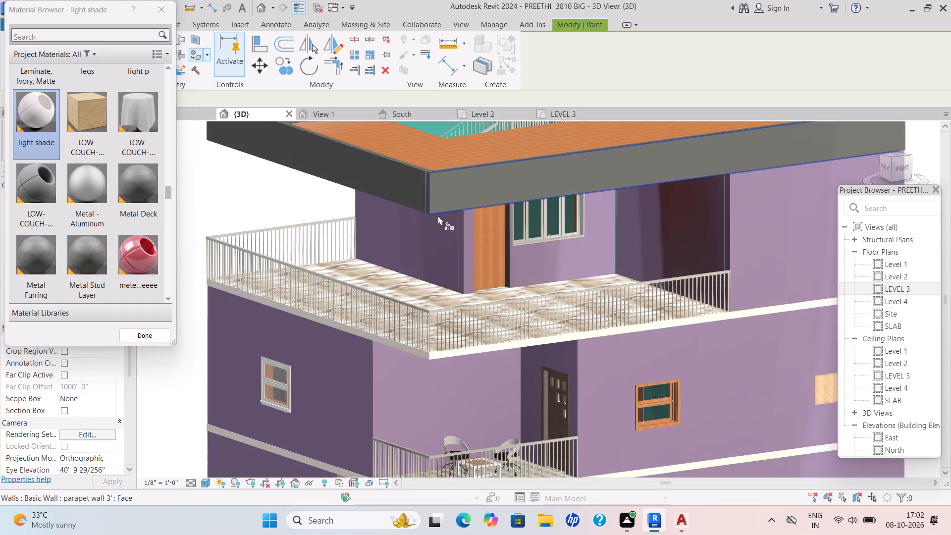
scroll(438, 215, up, 10)
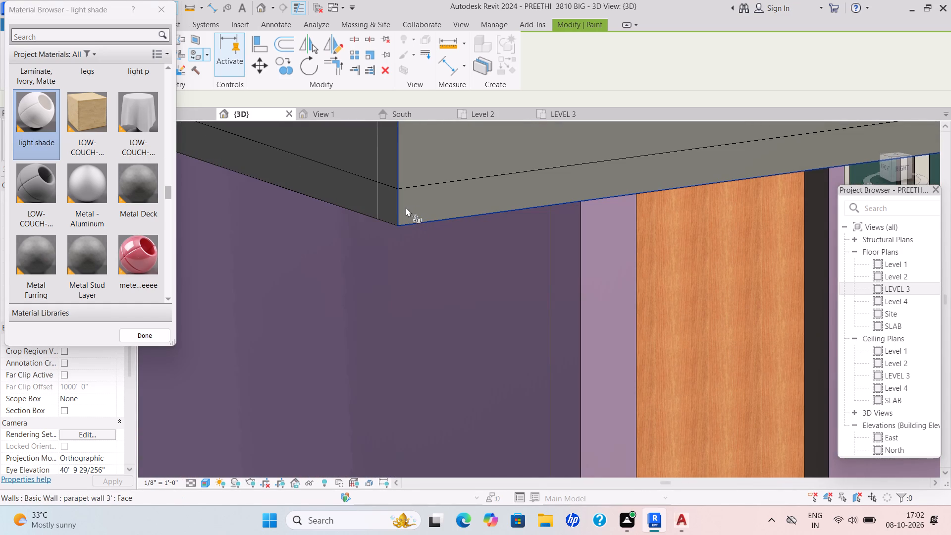
scroll(400, 201, up, 3)
scroll(378, 220, down, 4)
middle_drag(369, 228, 294, 291)
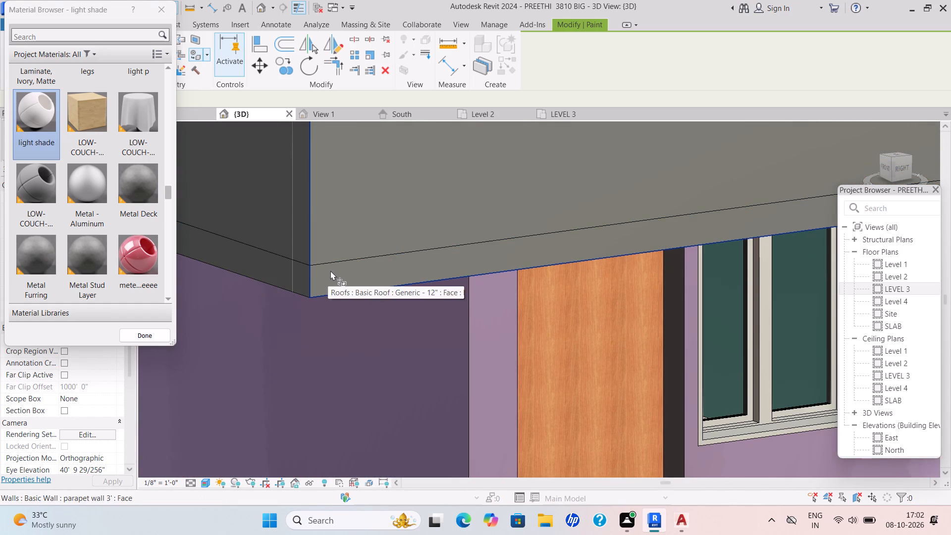
click(344, 266)
scroll(347, 272, down, 8)
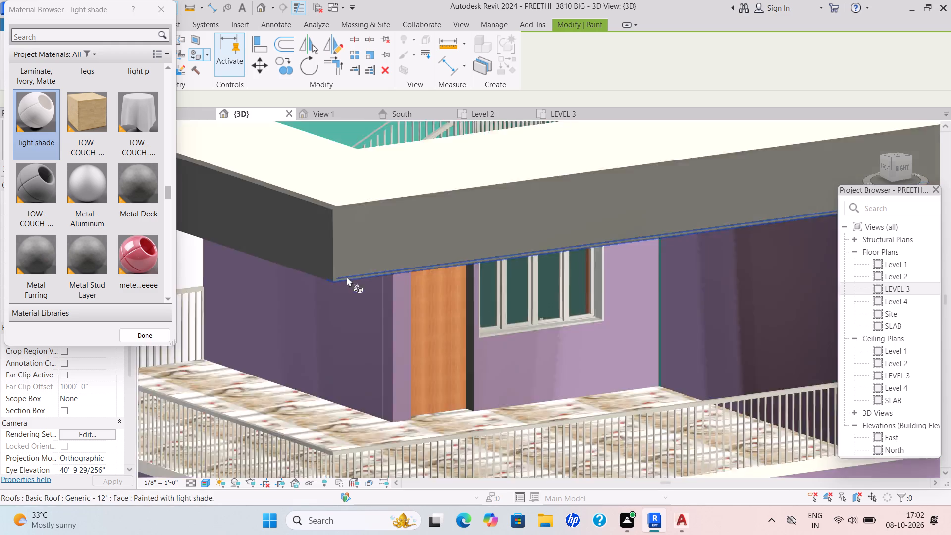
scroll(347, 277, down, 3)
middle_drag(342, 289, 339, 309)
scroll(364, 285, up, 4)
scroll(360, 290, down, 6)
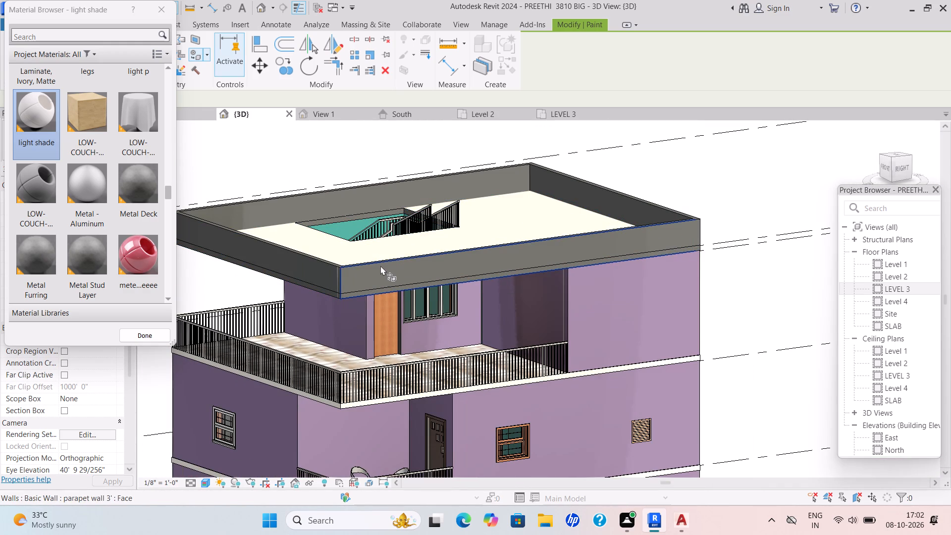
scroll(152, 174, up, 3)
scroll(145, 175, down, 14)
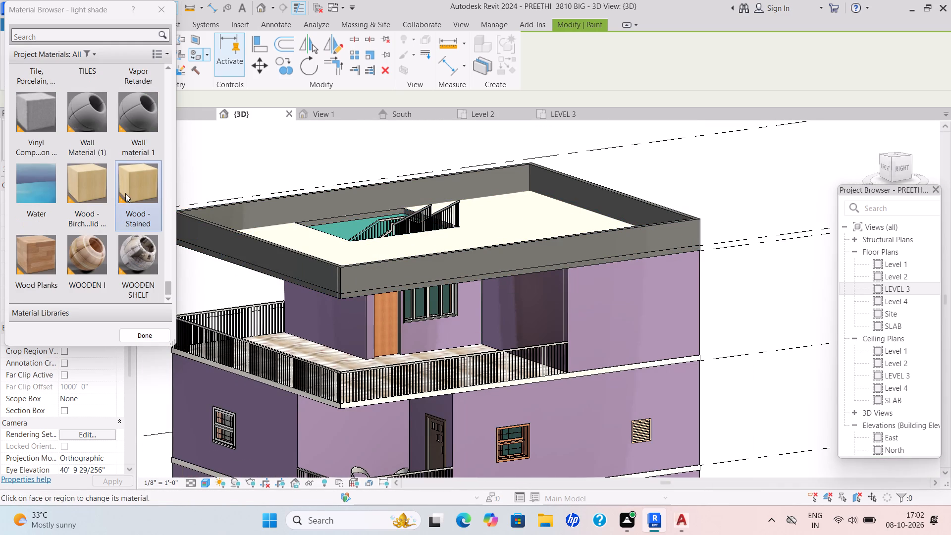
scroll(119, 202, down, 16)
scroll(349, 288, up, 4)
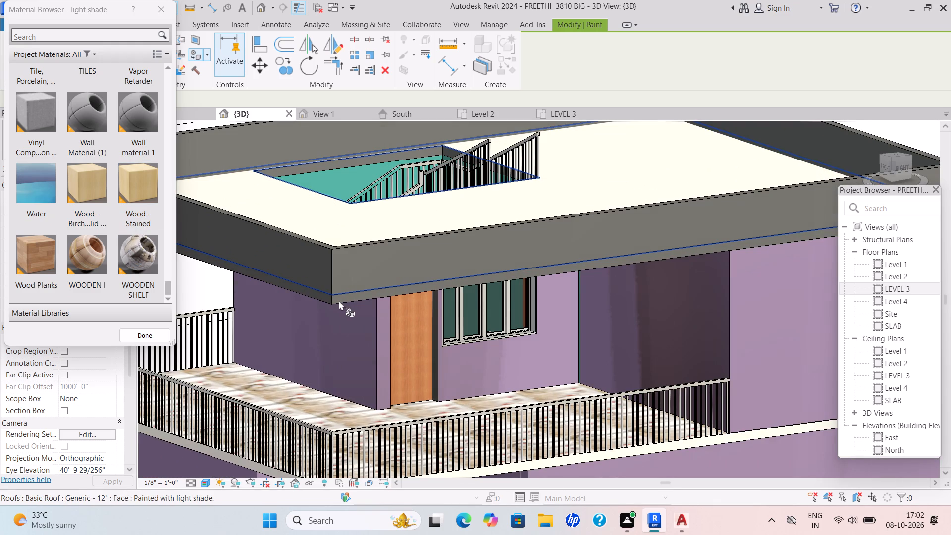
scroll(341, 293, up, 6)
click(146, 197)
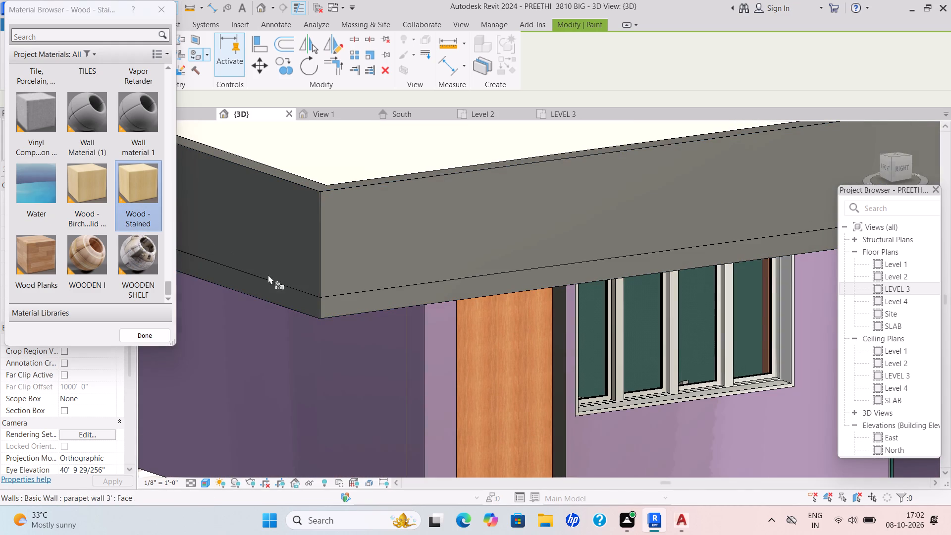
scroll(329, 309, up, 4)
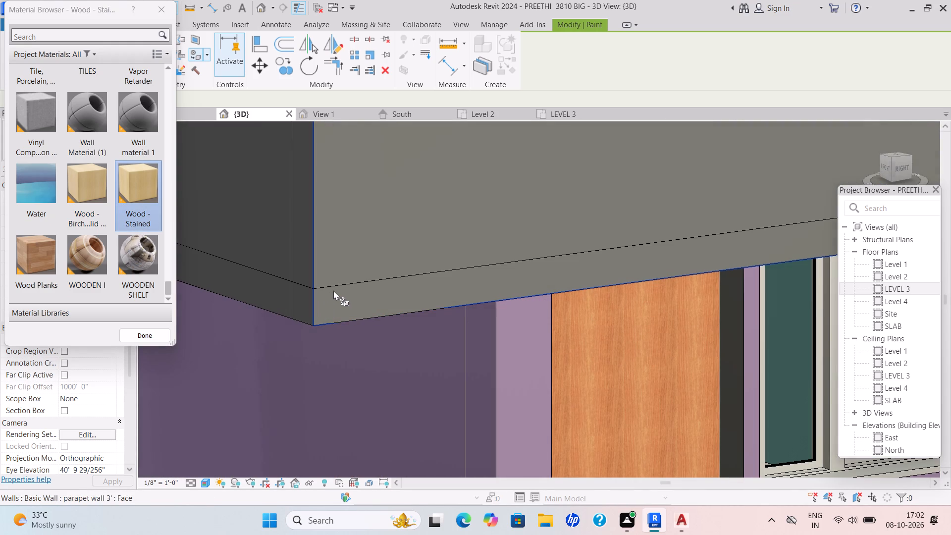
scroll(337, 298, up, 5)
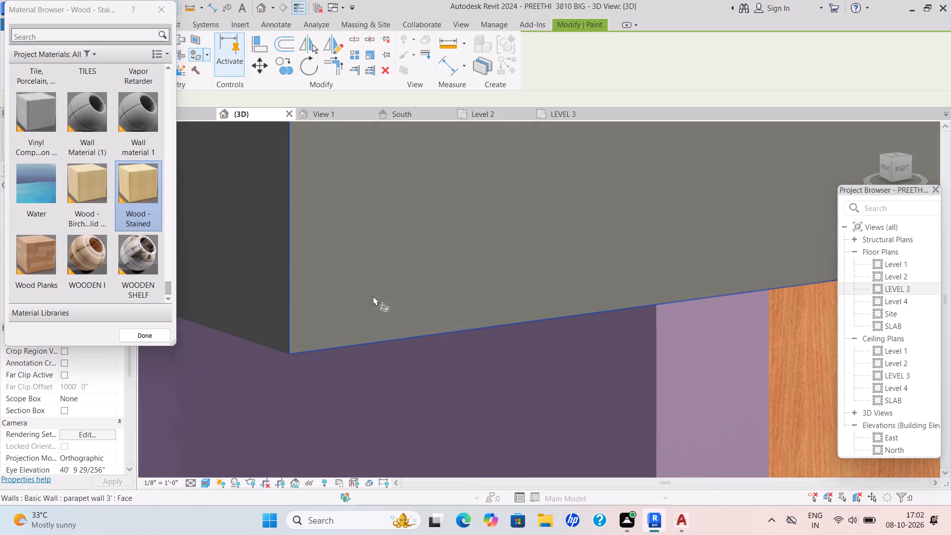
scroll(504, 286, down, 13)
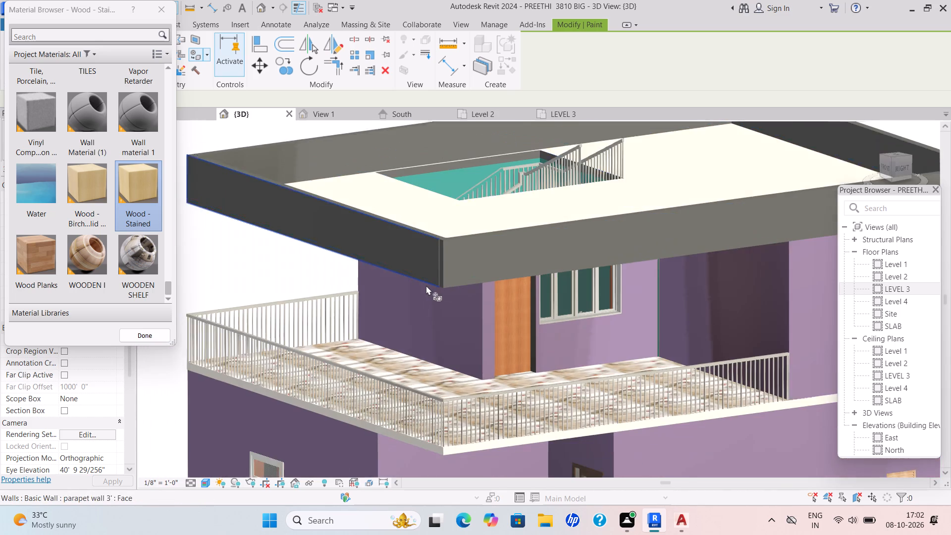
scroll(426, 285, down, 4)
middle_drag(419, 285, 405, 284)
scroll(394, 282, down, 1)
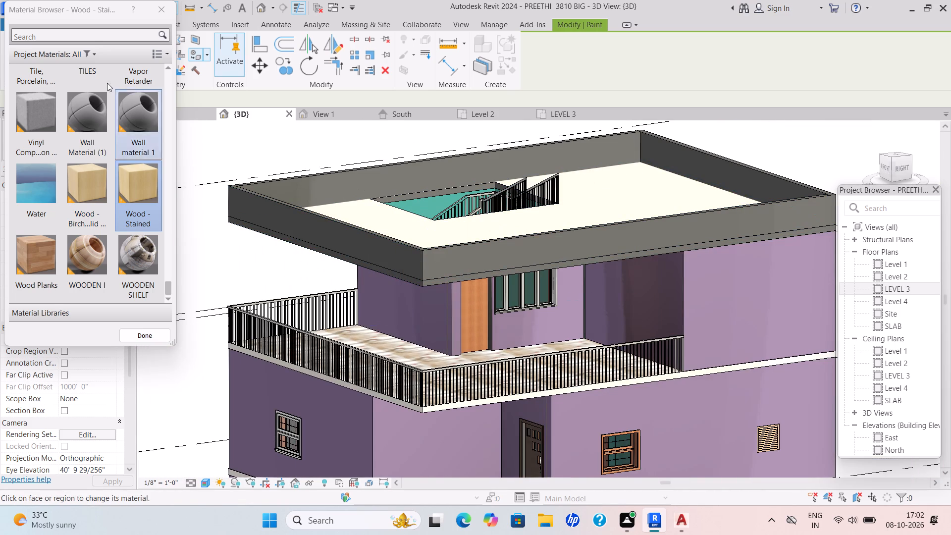
Paint the outer faces of the top roof's right and front parapet walls with the 1 wall material.
scroll(127, 146, up, 20)
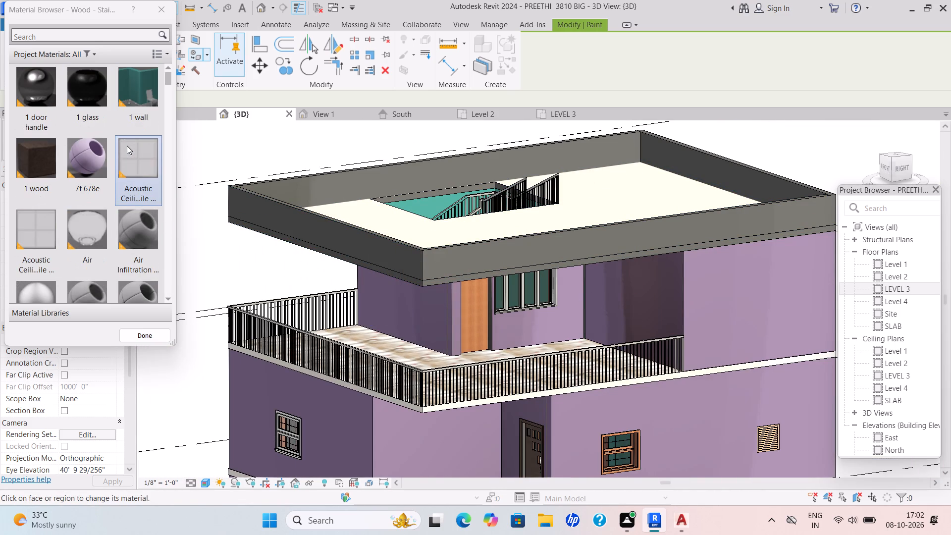
scroll(127, 146, up, 14)
scroll(127, 144, down, 6)
scroll(127, 144, up, 15)
scroll(127, 144, down, 6)
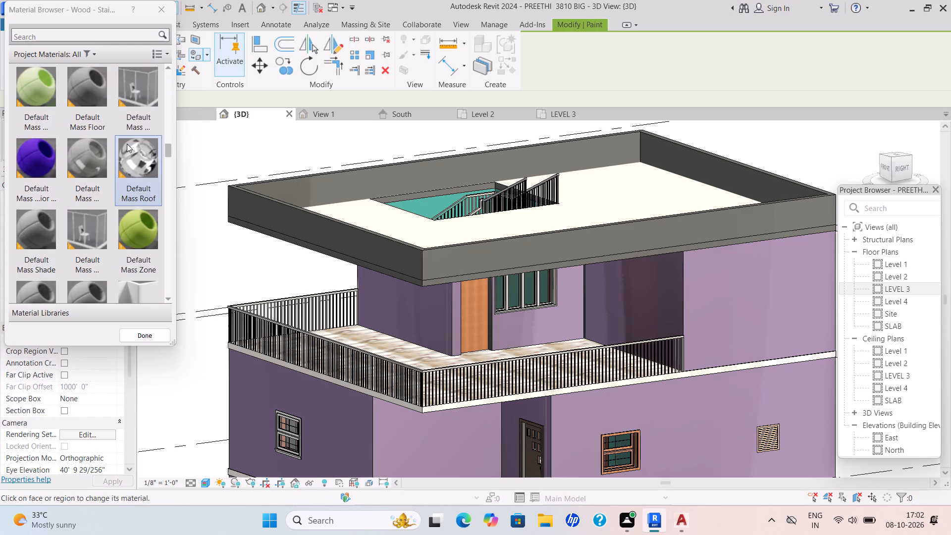
scroll(127, 144, down, 13)
scroll(127, 144, up, 19)
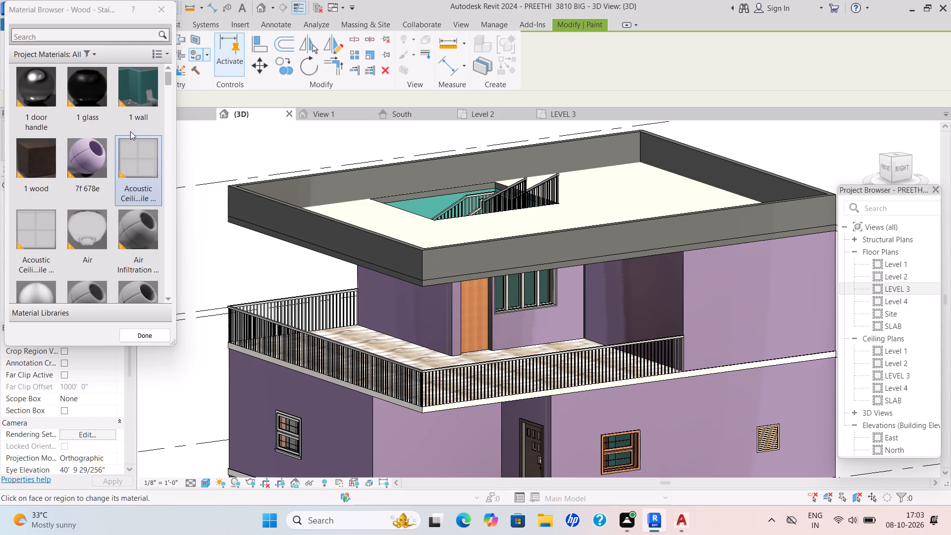
scroll(131, 127, up, 5)
click(153, 84)
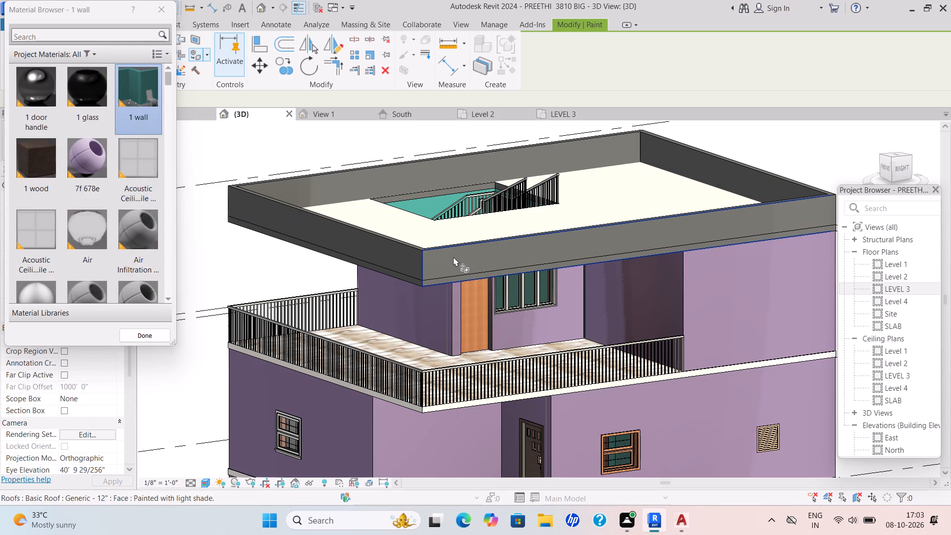
click(453, 257)
scroll(453, 257, down, 6)
scroll(452, 256, up, 4)
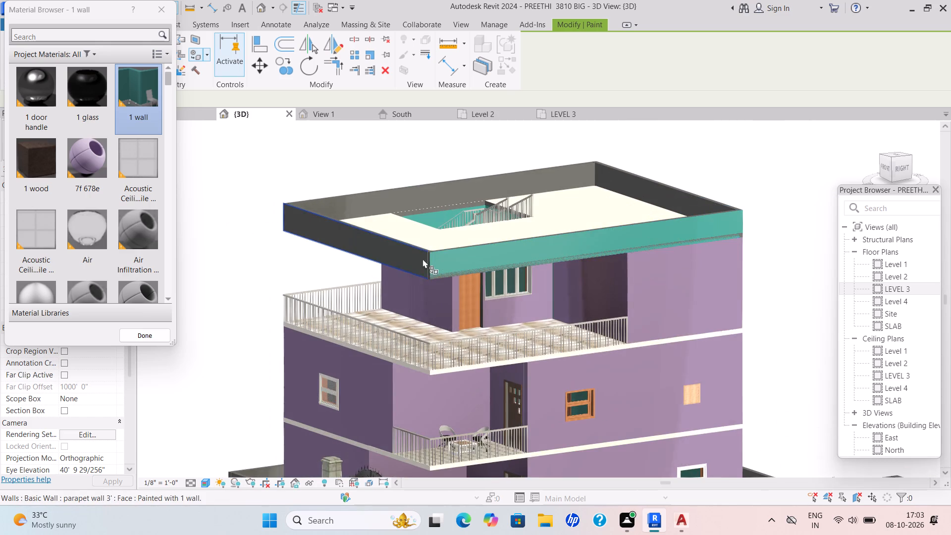
click(410, 258)
scroll(432, 262, down, 4)
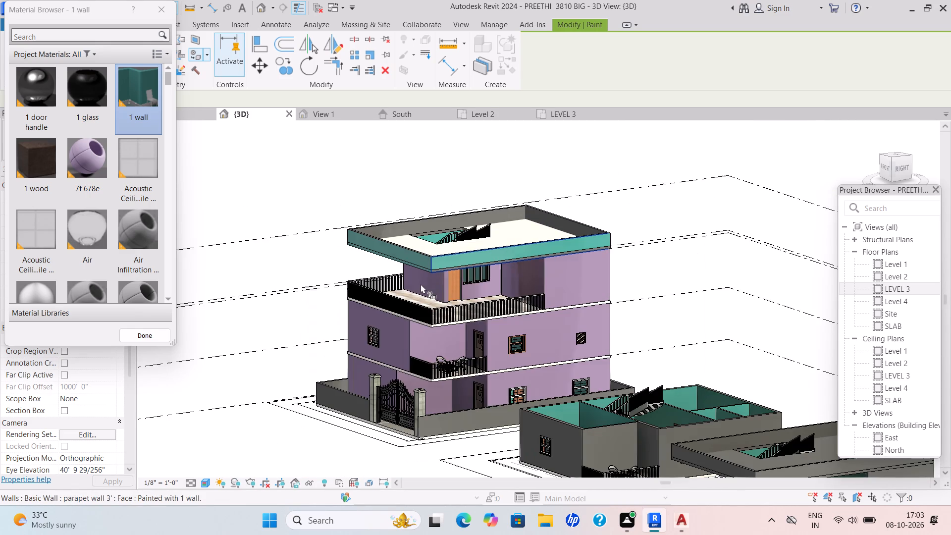
Paint the outer face of the top roof's left-side parapet wall with the 1 wall material.
middle_drag(419, 286, 475, 305)
scroll(423, 289, up, 1)
scroll(484, 299, down, 1)
middle_drag(490, 300, 520, 294)
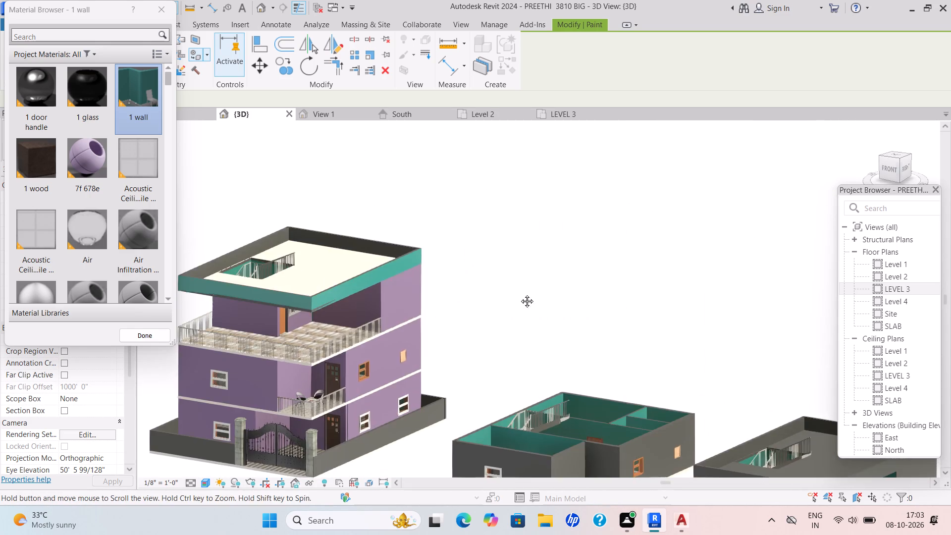
middle_drag(520, 294, 616, 208)
middle_drag(412, 375, 567, 302)
scroll(328, 247, up, 4)
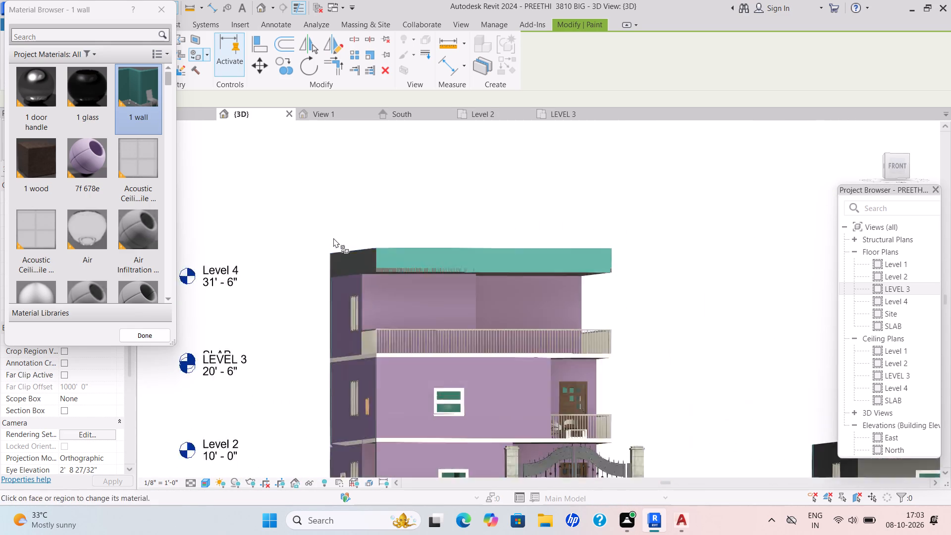
scroll(333, 238, up, 6)
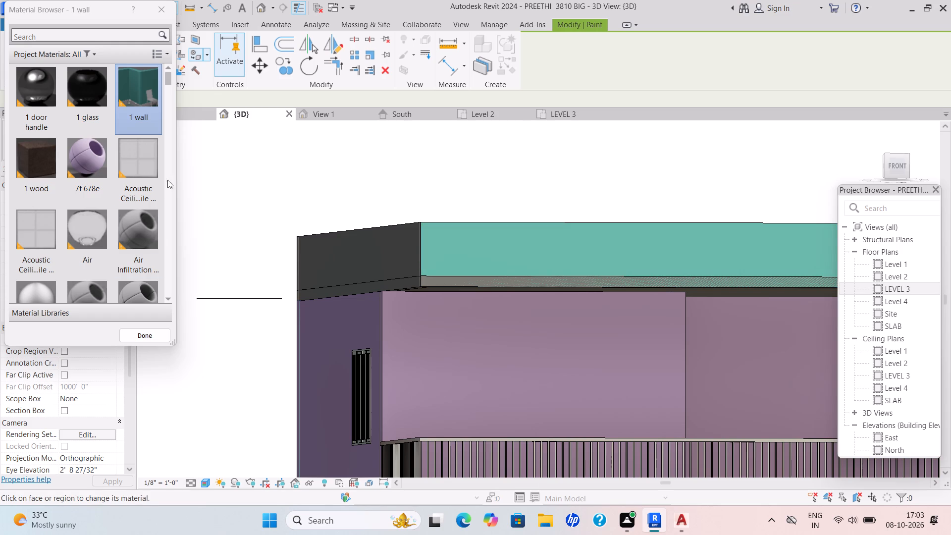
scroll(169, 146, up, 8)
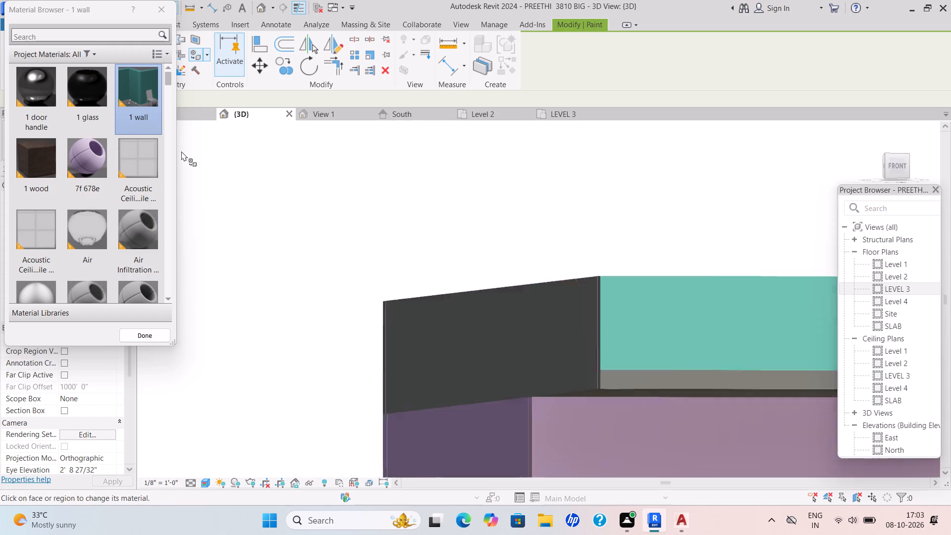
scroll(195, 170, down, 5)
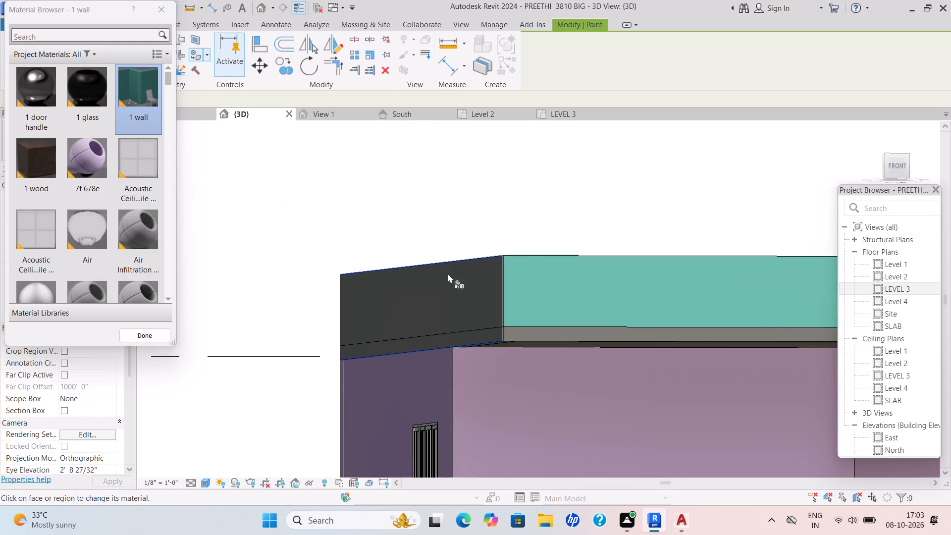
click(469, 286)
scroll(469, 286, down, 3)
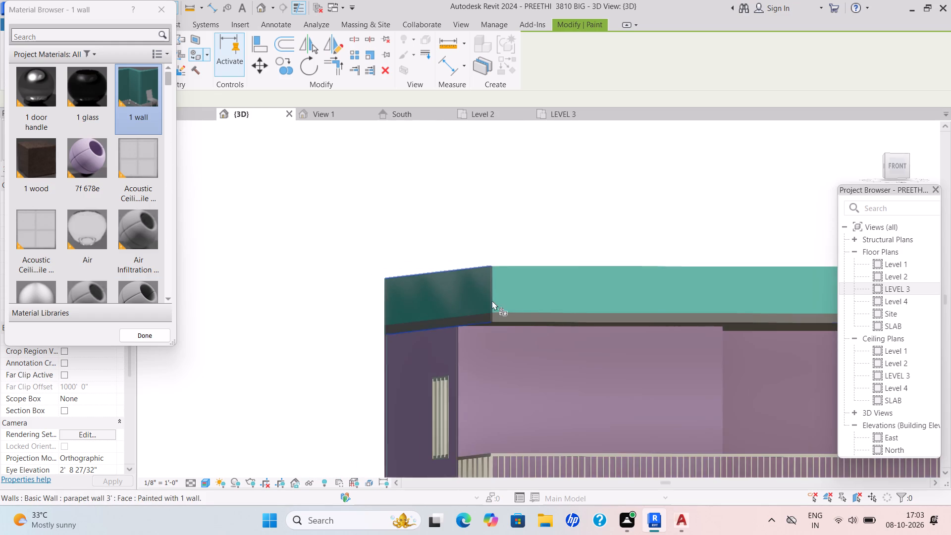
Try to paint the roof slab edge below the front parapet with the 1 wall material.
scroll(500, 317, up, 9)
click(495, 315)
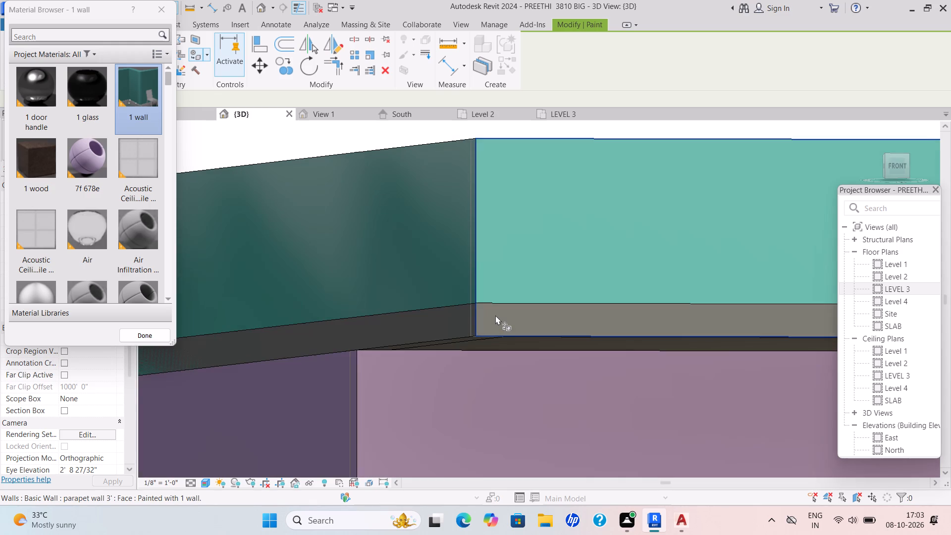
Paint the outer face of the top roof's rear parapet wall with the 1 wall material.
scroll(495, 315, down, 5)
shift+middle_drag(483, 319, 448, 347)
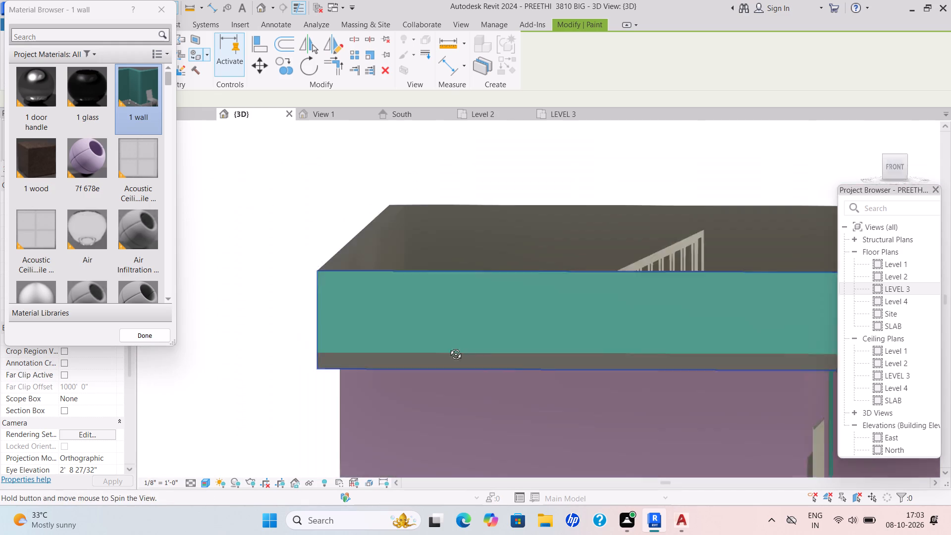
shift+middle_drag(448, 347, 436, 356)
shift+scroll(430, 355, down, 1)
shift+middle_drag(527, 274, 549, 214)
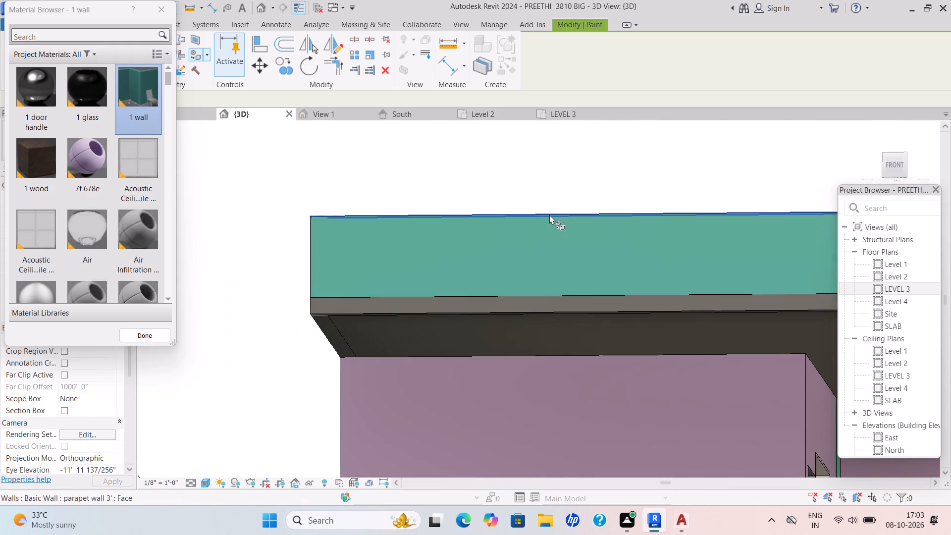
shift+middle_drag(549, 215, 487, 291)
shift+scroll(485, 292, down, 8)
middle_drag(496, 293, 389, 267)
middle_drag(428, 259, 285, 286)
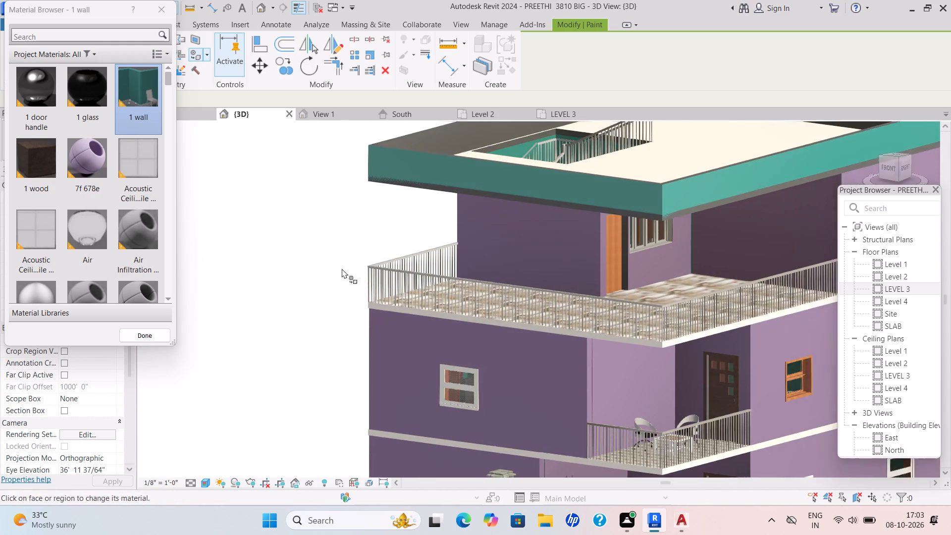
middle_drag(463, 272, 368, 281)
shift+scroll(376, 286, down, 1)
scroll(411, 280, down, 5)
middle_drag(409, 283, 270, 290)
middle_drag(360, 297, 251, 267)
shift+scroll(360, 299, down, 1)
scroll(243, 264, down, 1)
middle_drag(293, 268, 73, 245)
scroll(292, 269, down, 3)
middle_drag(735, 331, 468, 319)
scroll(558, 189, up, 2)
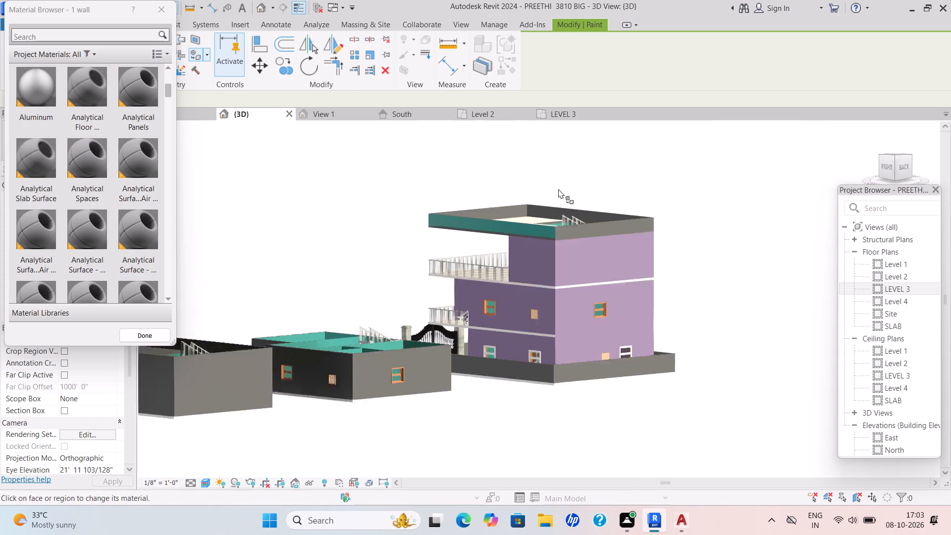
scroll(555, 235, up, 7)
click(553, 240)
scroll(553, 240, down, 6)
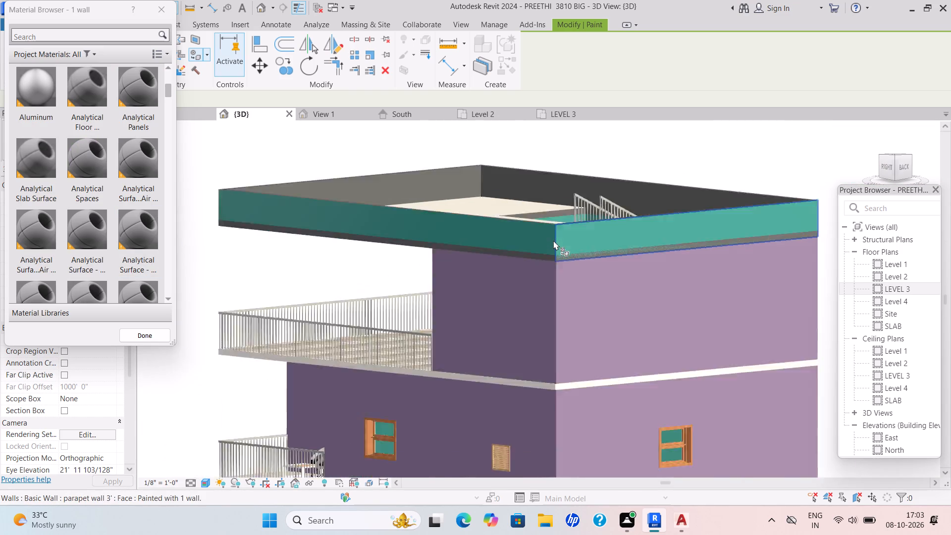
scroll(553, 240, down, 1)
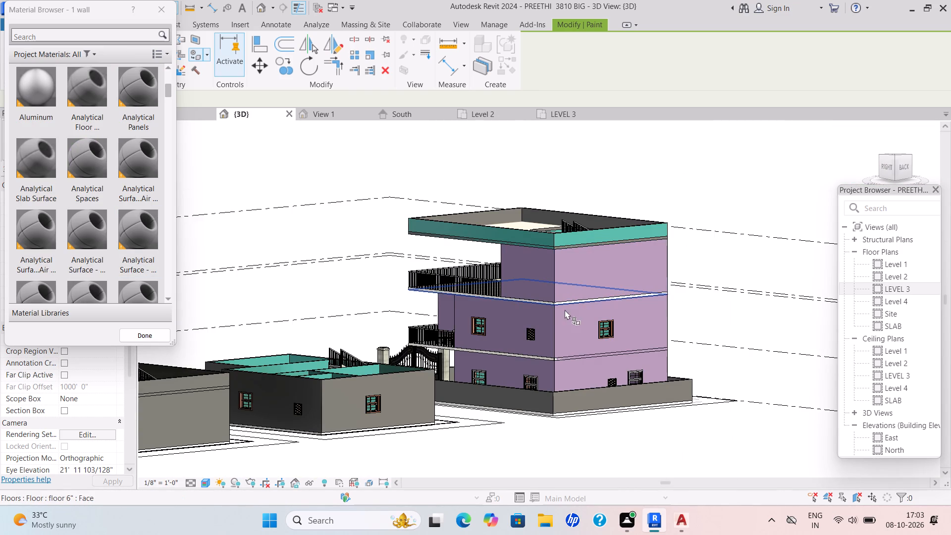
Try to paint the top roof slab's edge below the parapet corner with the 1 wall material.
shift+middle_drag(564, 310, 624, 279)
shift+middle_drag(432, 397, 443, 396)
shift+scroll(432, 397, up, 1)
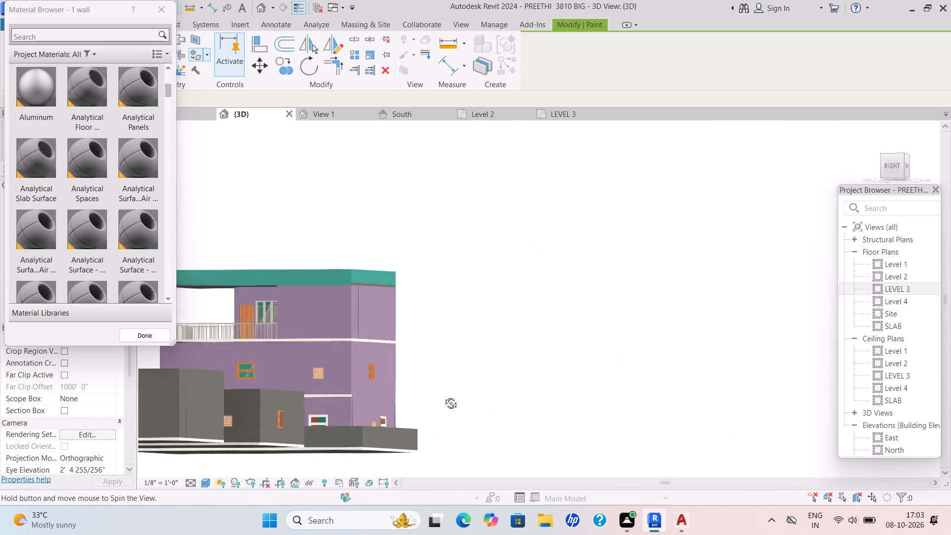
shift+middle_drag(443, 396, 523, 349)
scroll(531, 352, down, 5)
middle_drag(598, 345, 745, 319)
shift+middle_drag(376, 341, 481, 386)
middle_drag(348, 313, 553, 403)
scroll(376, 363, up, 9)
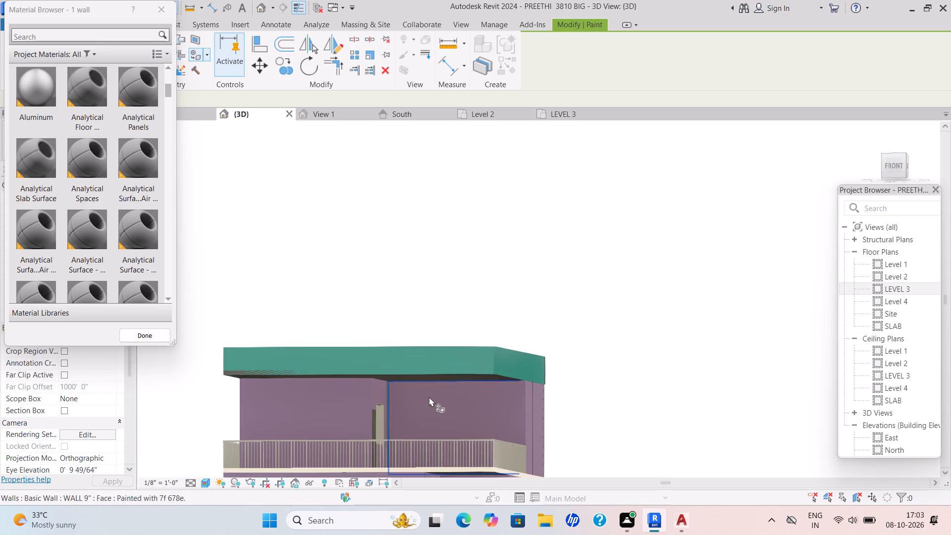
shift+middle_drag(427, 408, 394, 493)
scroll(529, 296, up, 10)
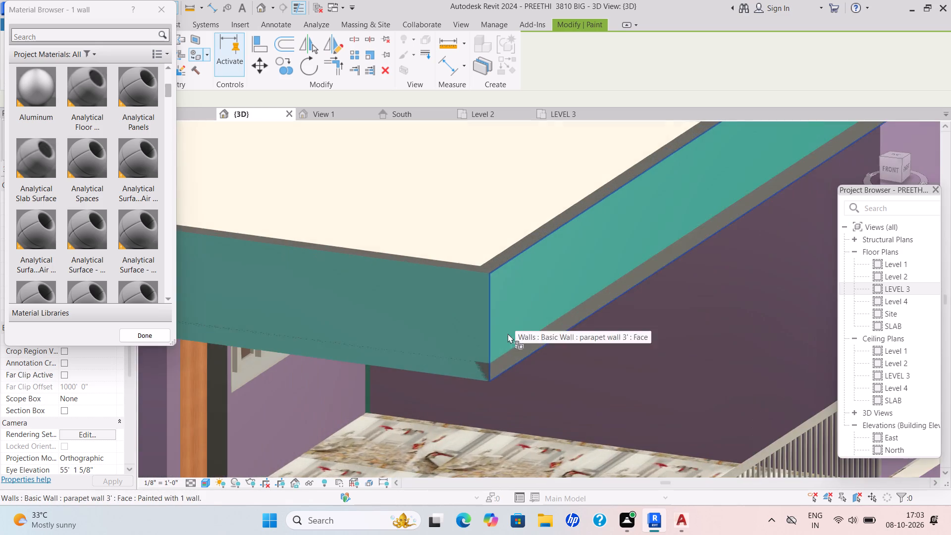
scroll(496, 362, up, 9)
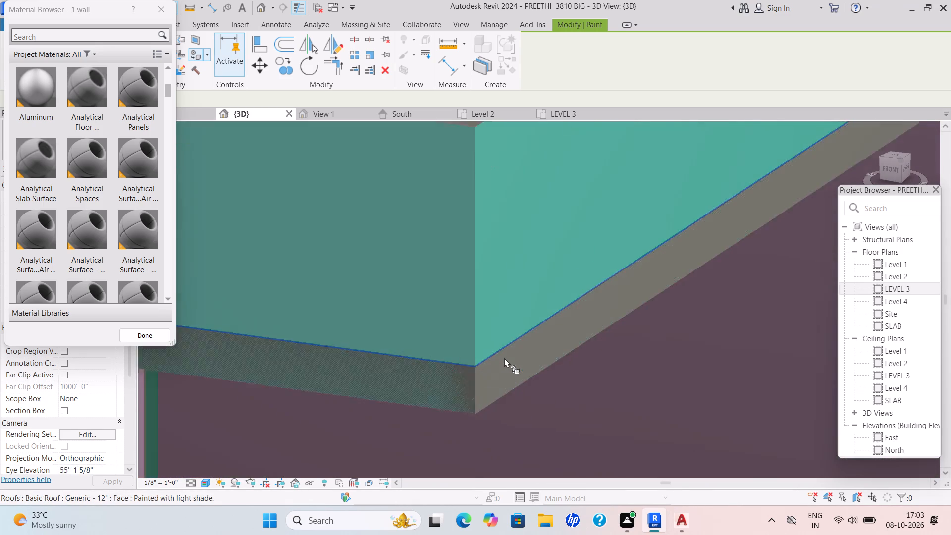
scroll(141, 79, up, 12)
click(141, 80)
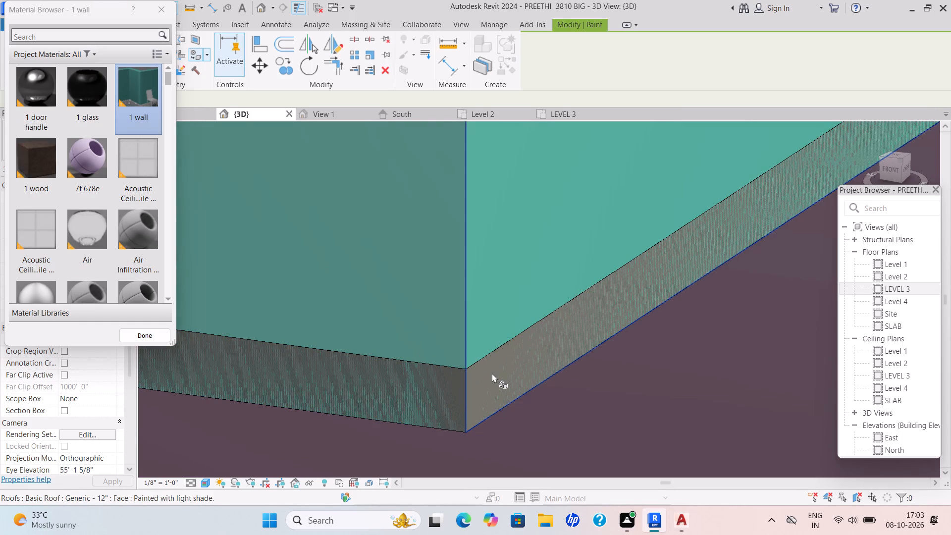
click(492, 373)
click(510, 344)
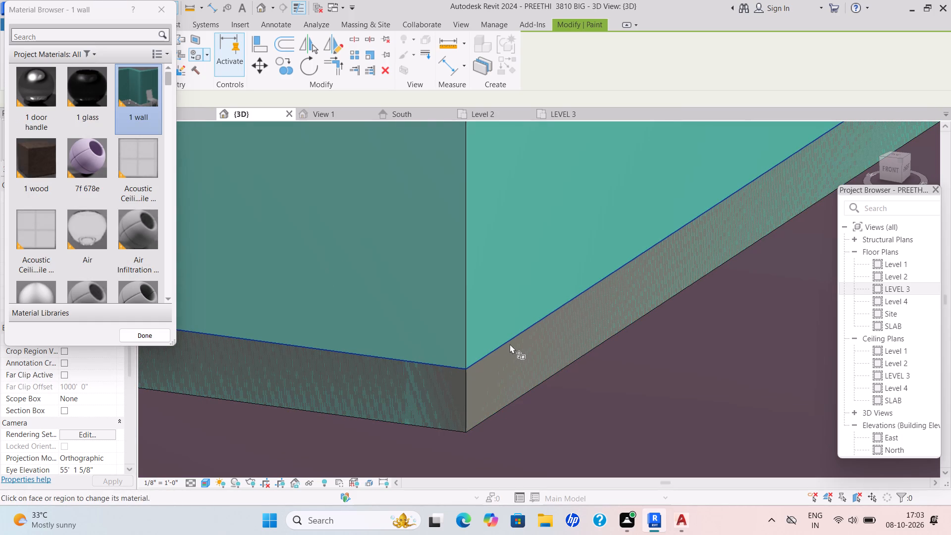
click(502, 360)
Paint the top surface of the top roof slab with the Wood - Stained material.
scroll(572, 285, down, 13)
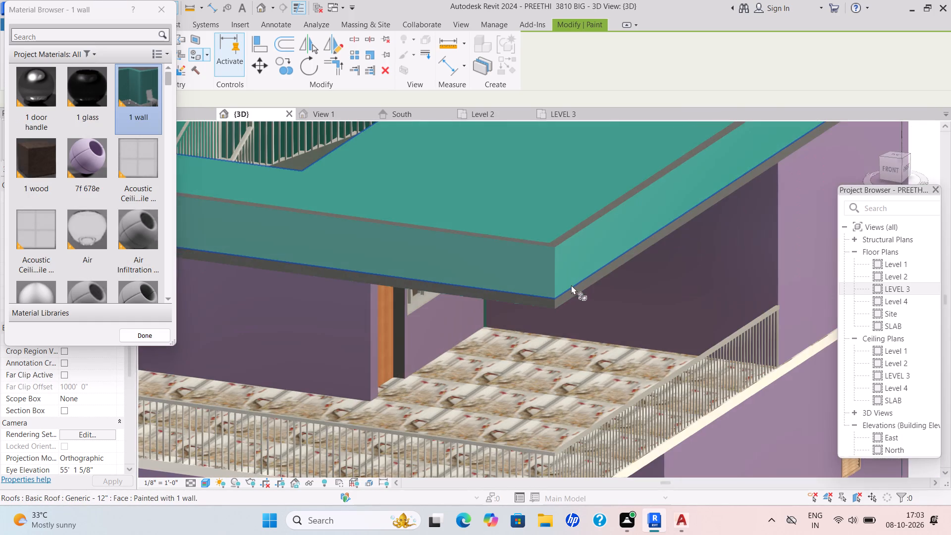
scroll(556, 223, up, 2)
scroll(556, 225, down, 8)
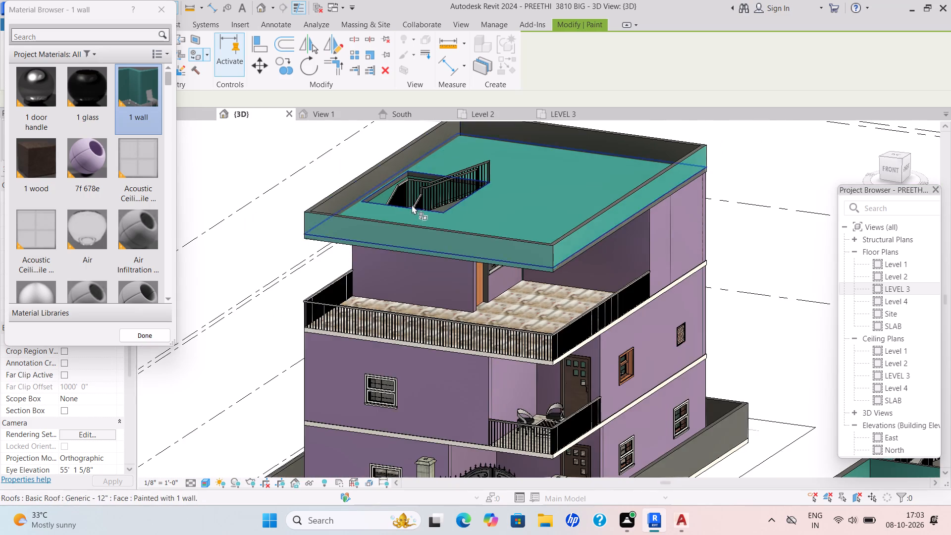
scroll(424, 202, up, 4)
scroll(420, 205, down, 1)
middle_drag(419, 245, 396, 340)
scroll(399, 333, down, 3)
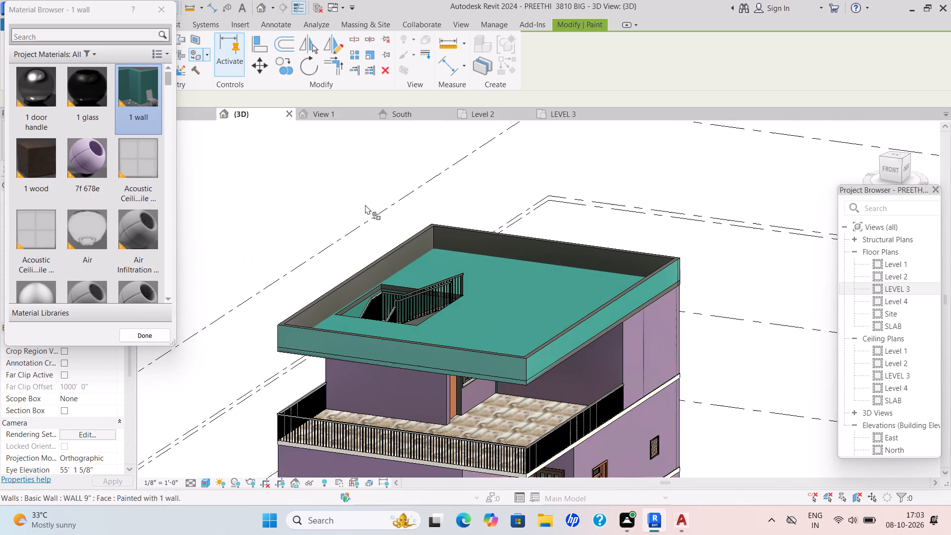
scroll(96, 138, up, 6)
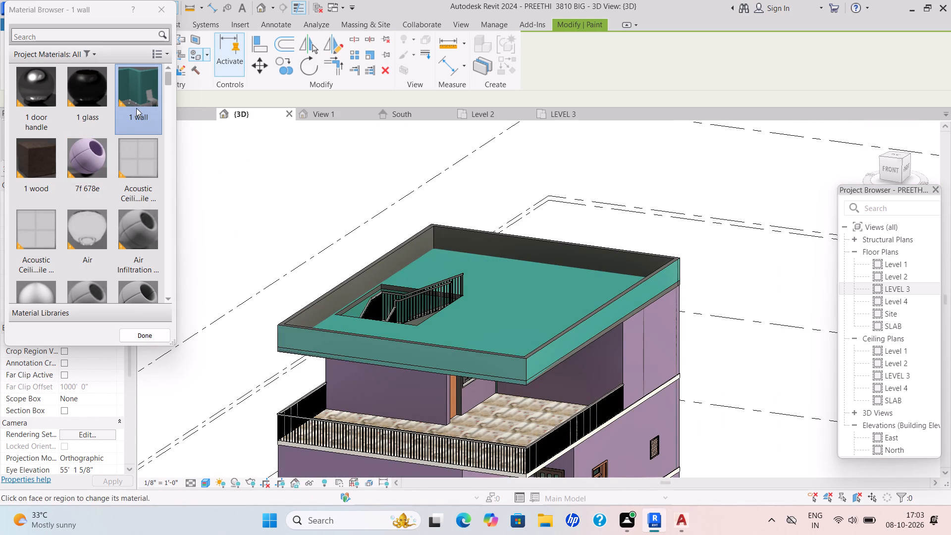
scroll(105, 177, down, 4)
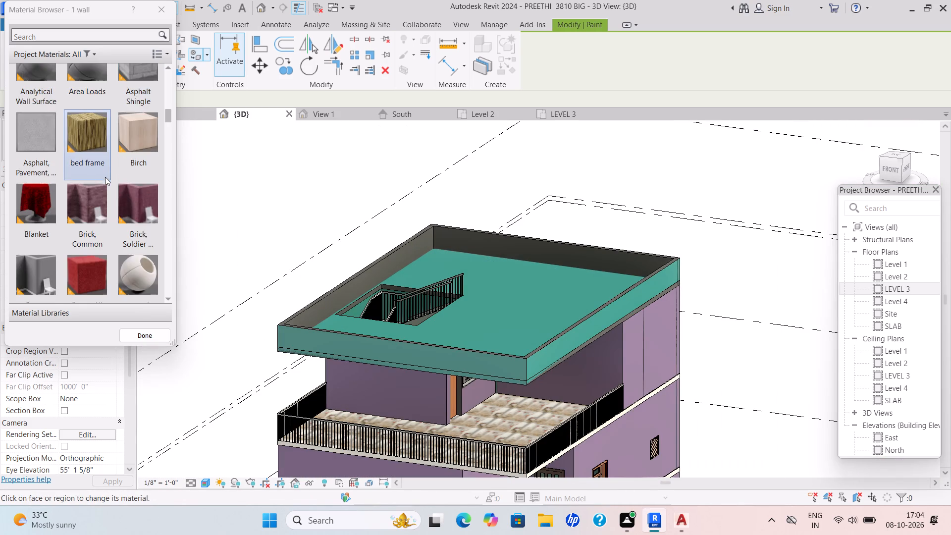
scroll(105, 177, up, 7)
scroll(105, 177, down, 17)
scroll(105, 176, down, 8)
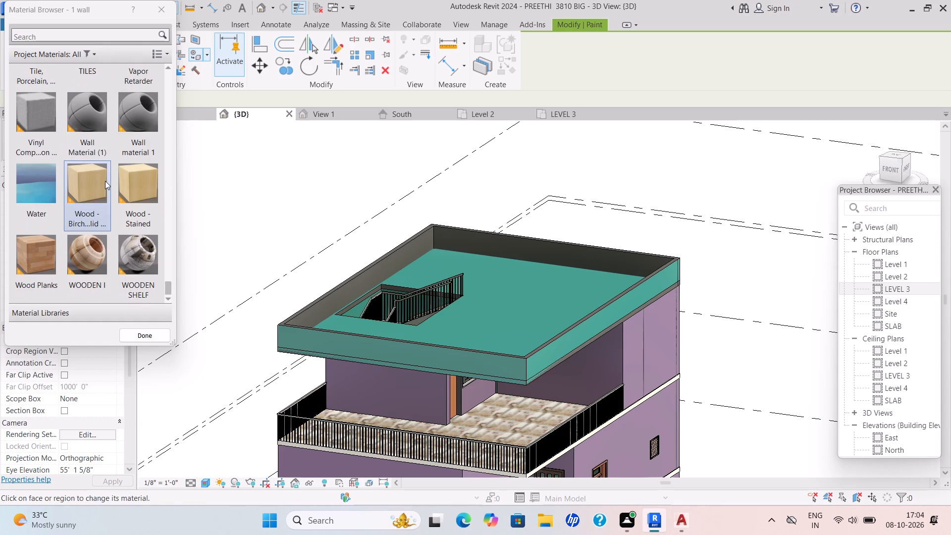
scroll(105, 181, down, 2)
click(127, 198)
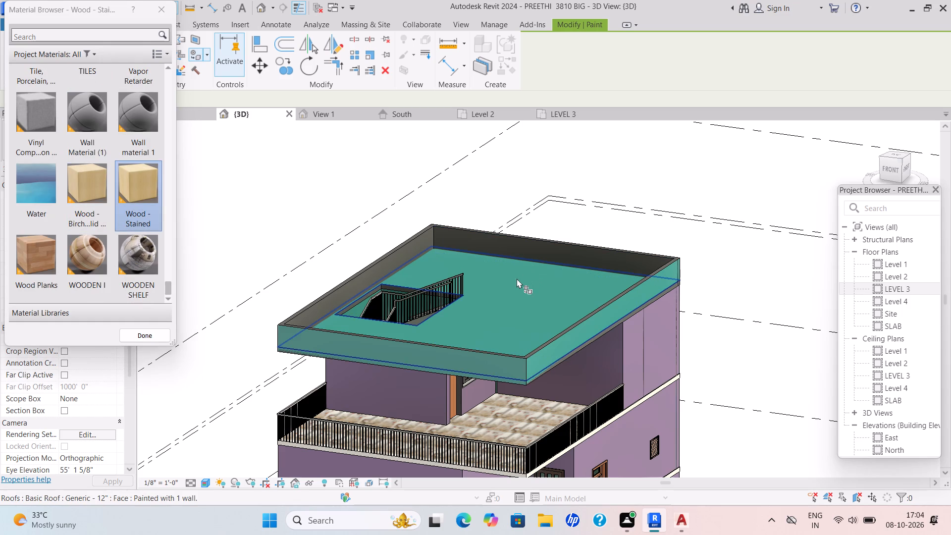
click(498, 285)
Paint the inner faces of the top roof's left and rear parapet walls with the Clad - White material.
scroll(490, 278, up, 4)
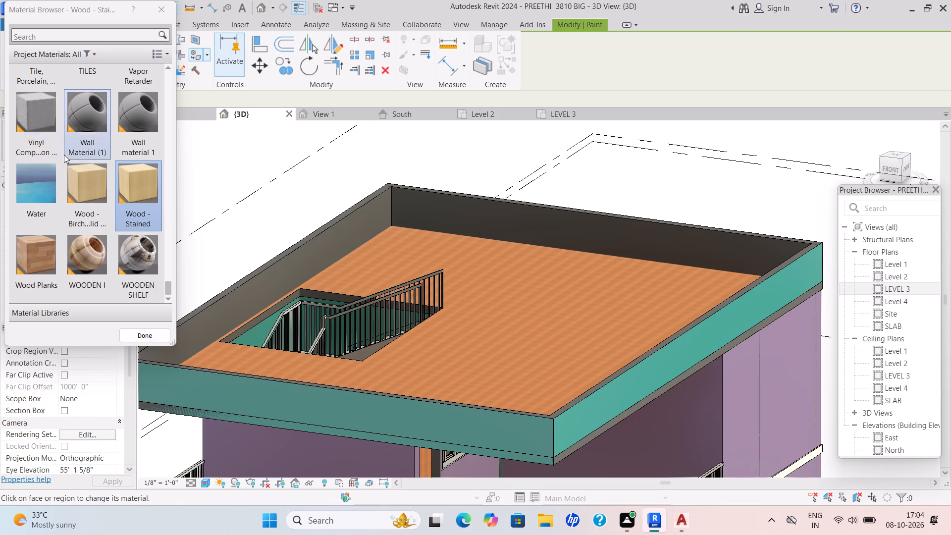
scroll(80, 153, up, 14)
scroll(79, 152, down, 5)
scroll(79, 152, up, 3)
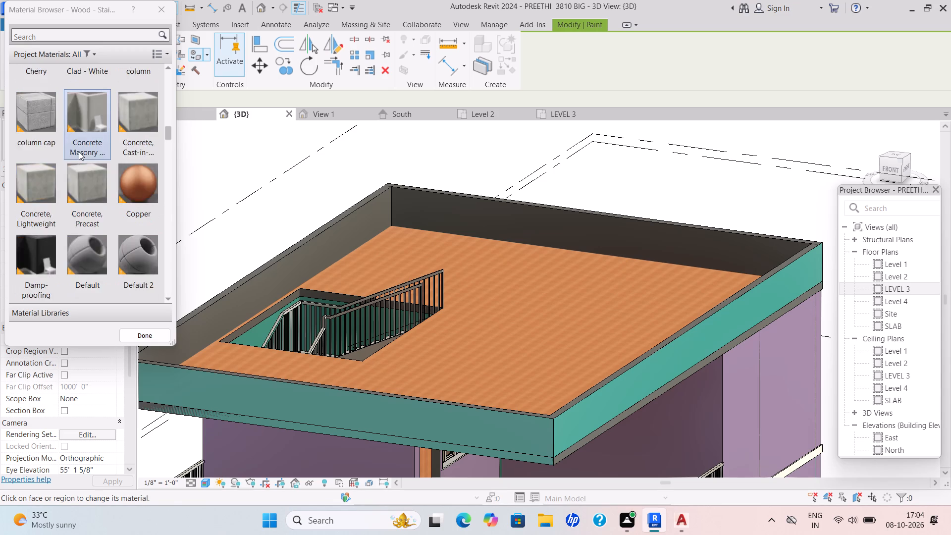
scroll(79, 152, up, 16)
scroll(79, 152, down, 1)
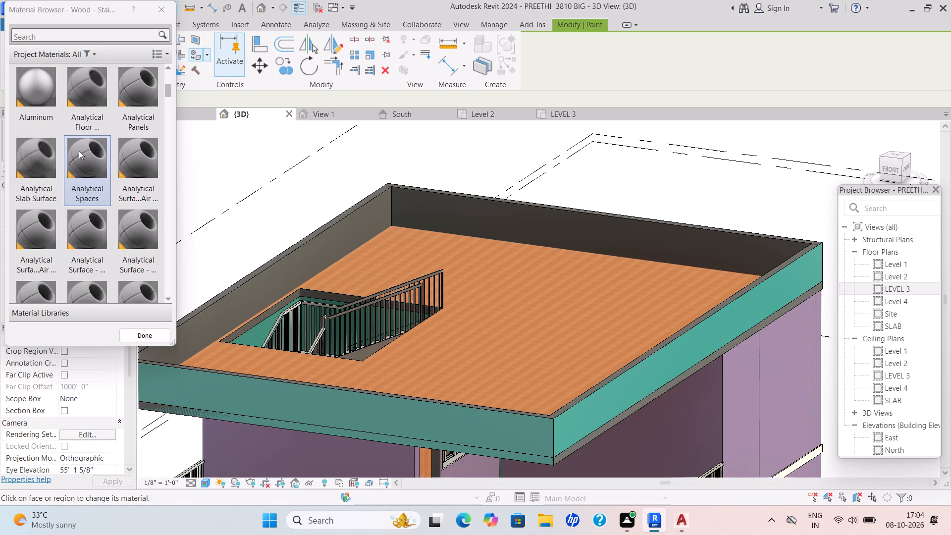
scroll(79, 150, down, 6)
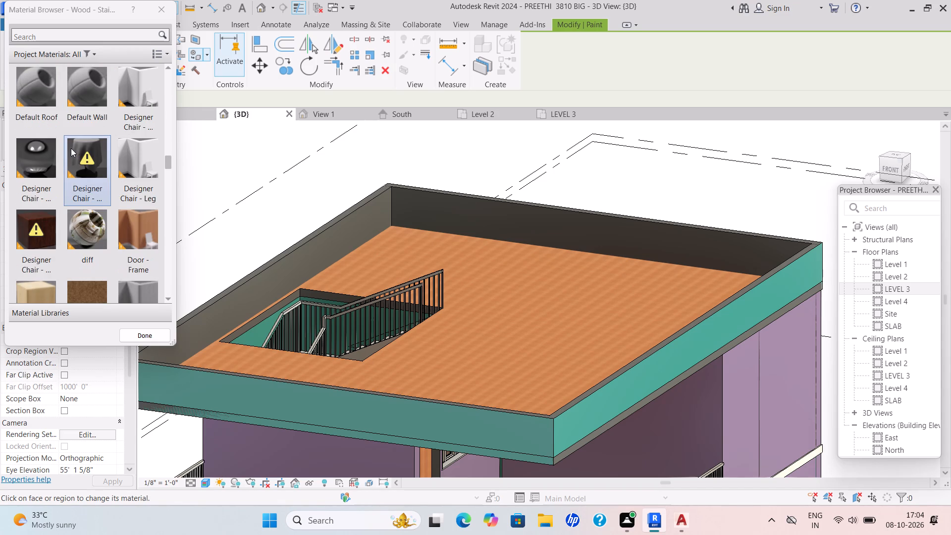
scroll(112, 127, down, 2)
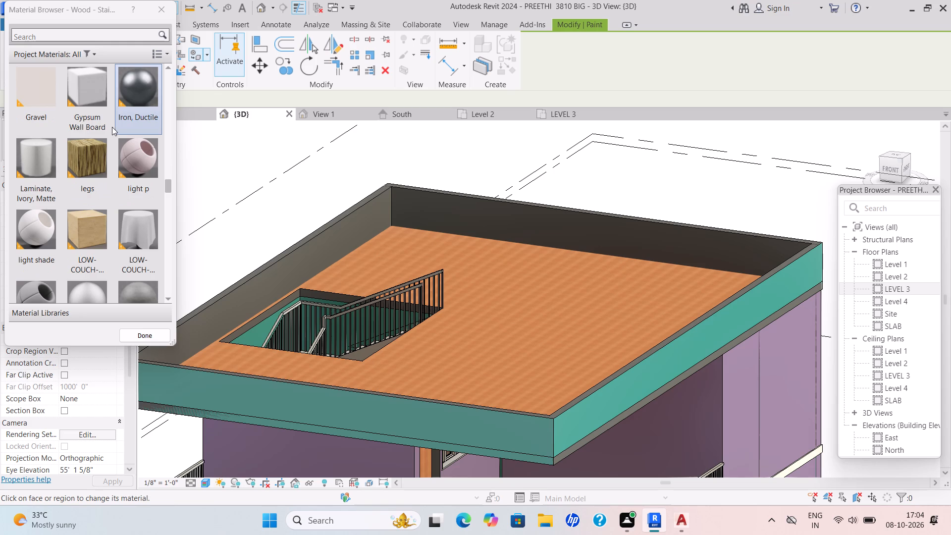
scroll(109, 130, down, 3)
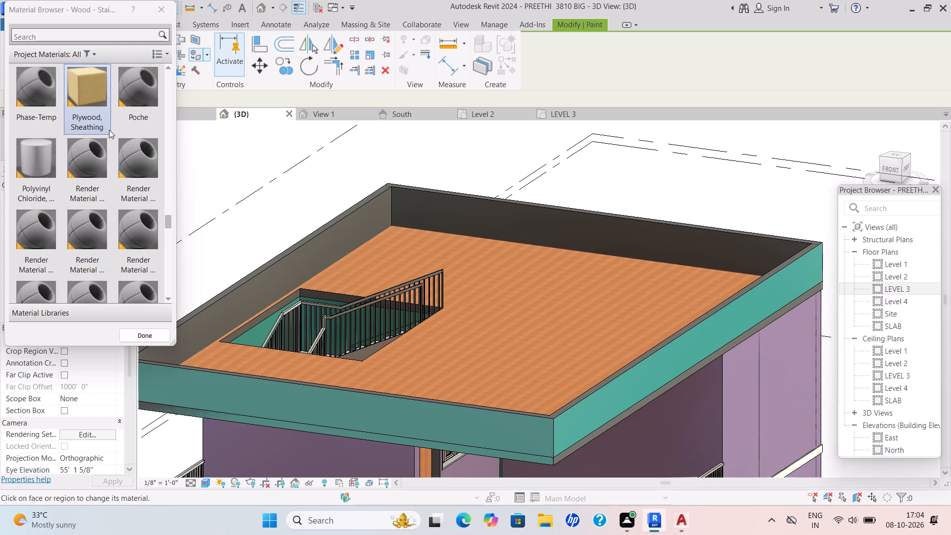
scroll(109, 130, down, 10)
scroll(105, 139, up, 1)
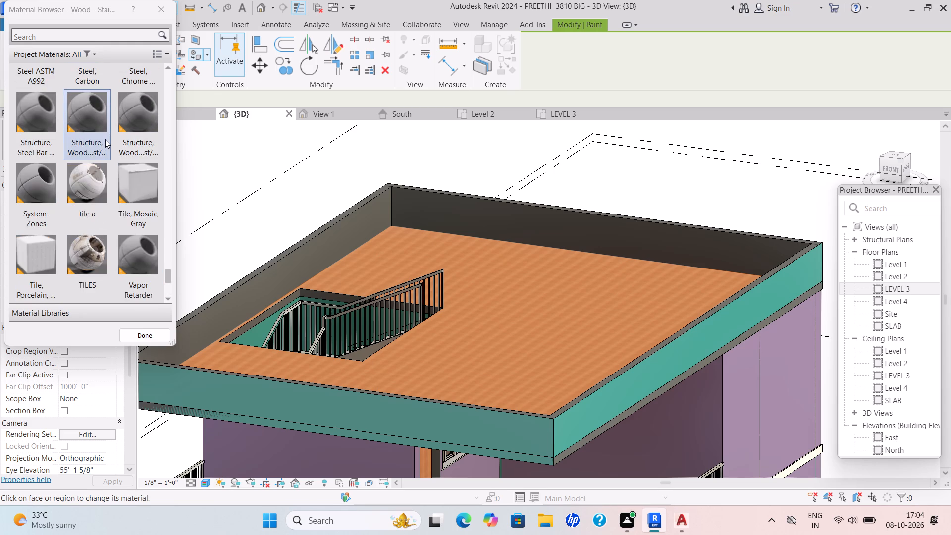
scroll(105, 139, up, 5)
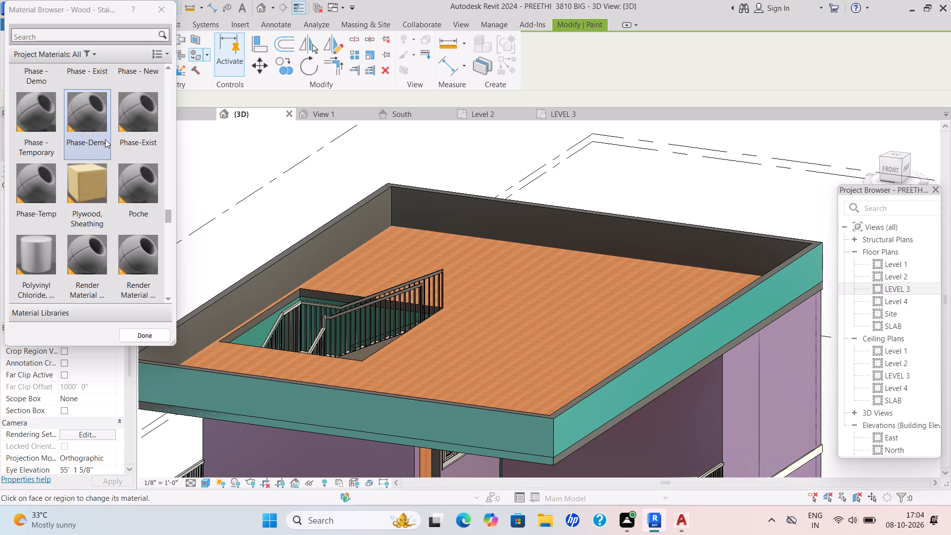
scroll(105, 139, up, 2)
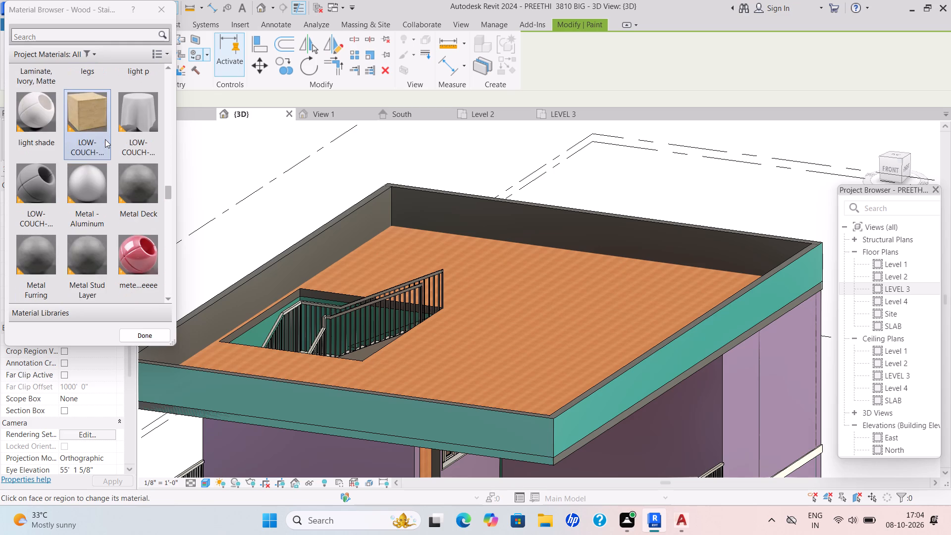
scroll(105, 139, up, 2)
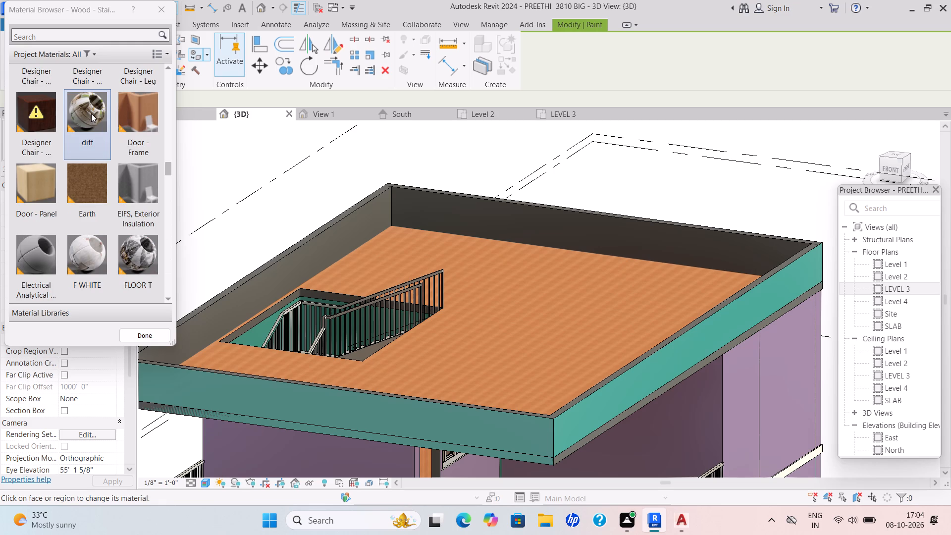
scroll(77, 132, up, 4)
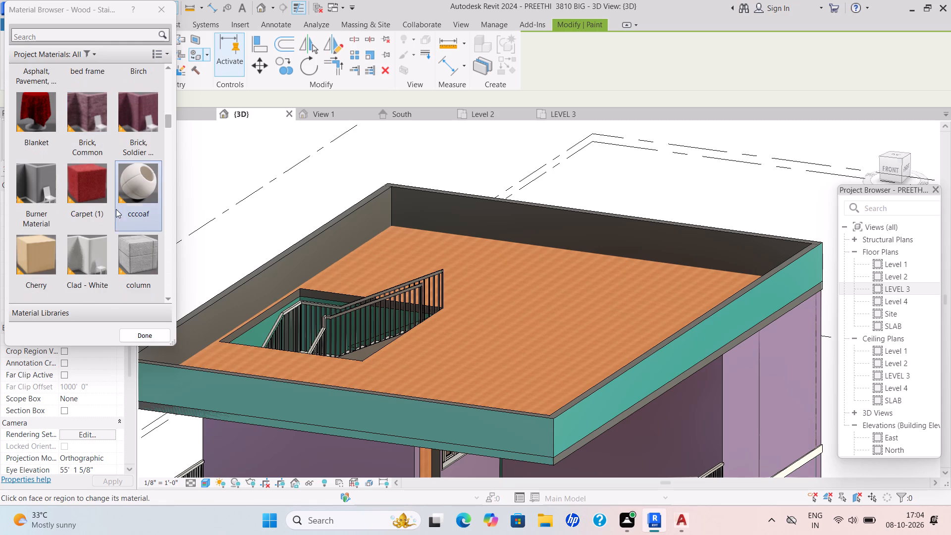
click(100, 256)
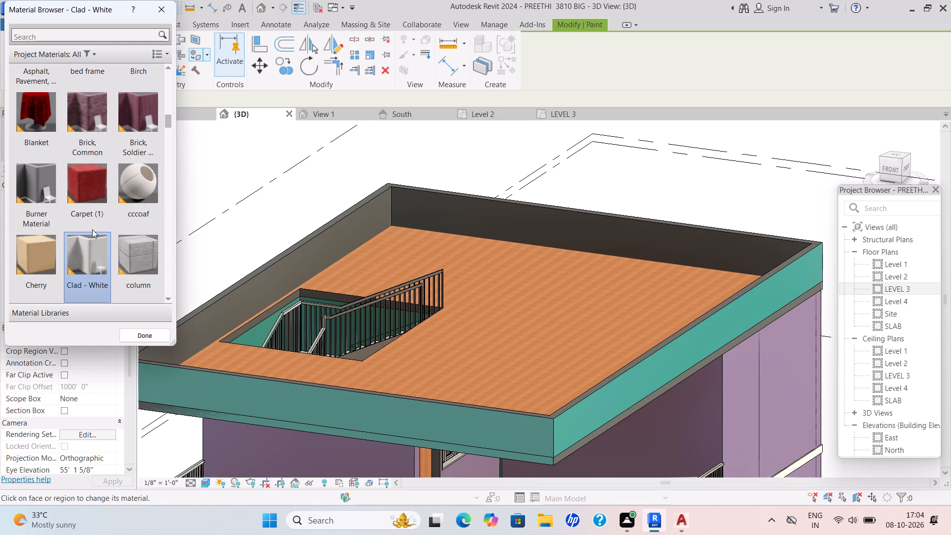
click(357, 226)
click(429, 208)
Paint the inner face of the top roof's right parapet wall with the Clad - White material.
scroll(429, 208, down, 4)
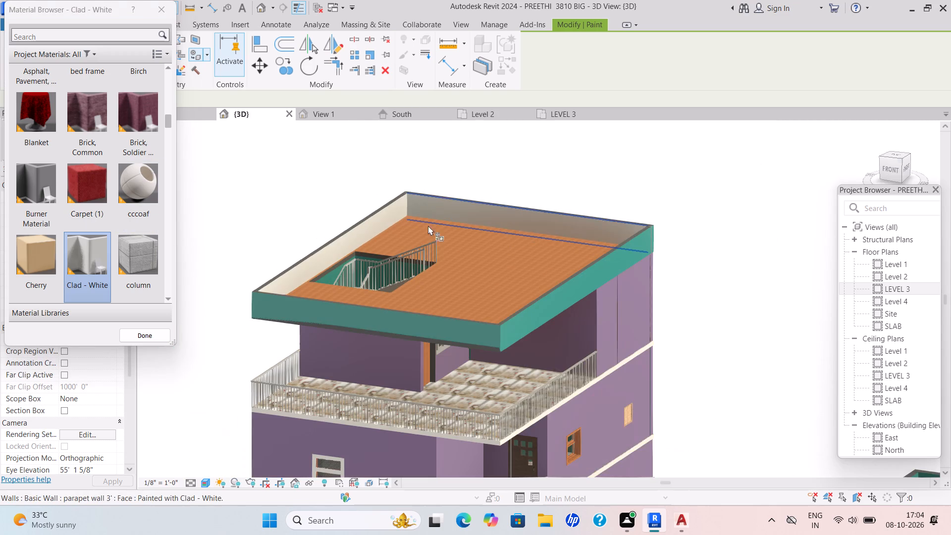
scroll(423, 309, down, 1)
shift+middle_drag(420, 314, 502, 311)
scroll(506, 291, up, 1)
middle_drag(479, 263, 322, 42)
scroll(362, 270, up, 4)
click(378, 246)
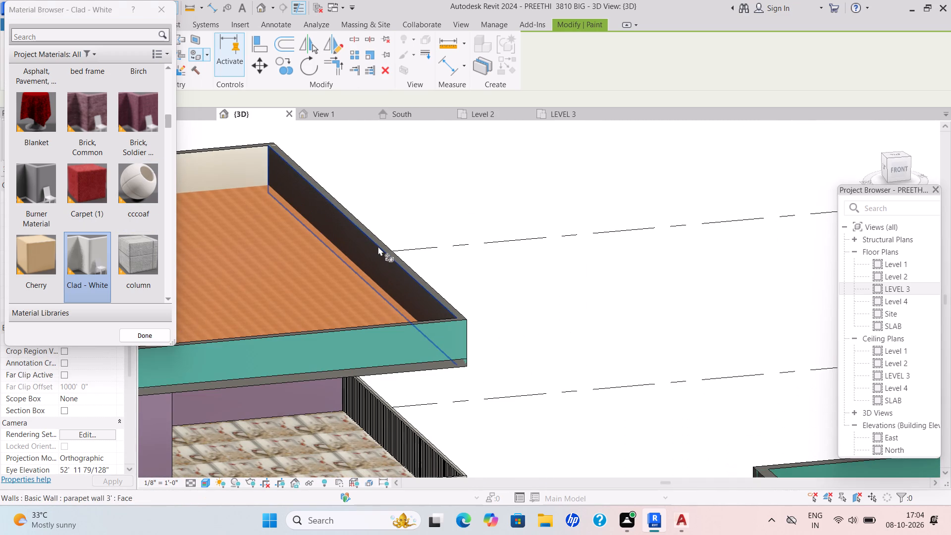
Paint the inner face of the top roof's front parapet wall with the Clad - White material.
scroll(396, 246, down, 6)
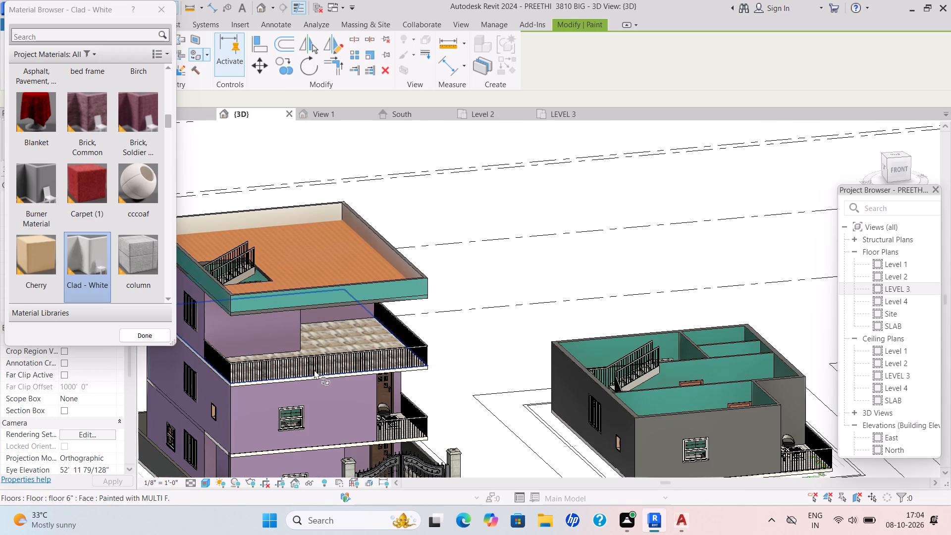
shift+middle_drag(336, 373, 443, 308)
scroll(486, 292, down, 2)
middle_drag(257, 355, 95, 402)
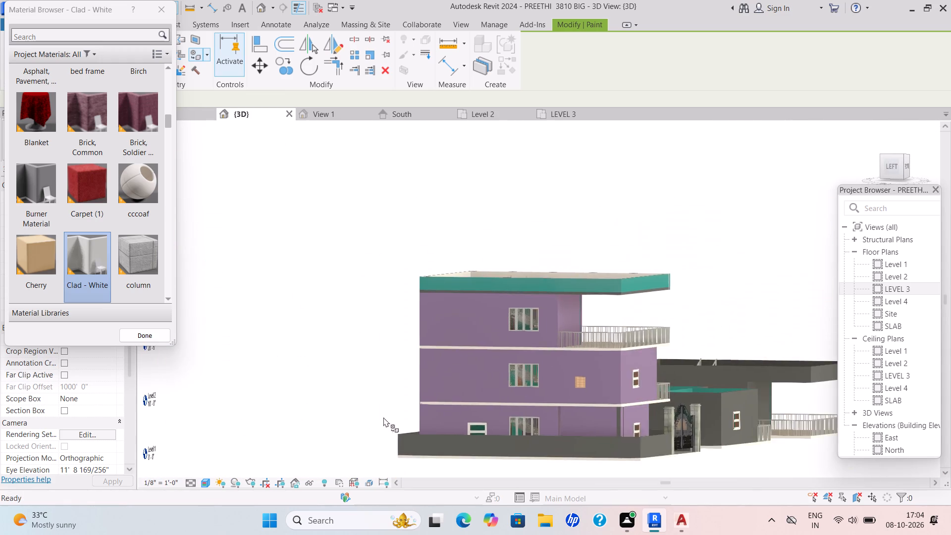
shift+middle_drag(393, 437, 460, 498)
scroll(526, 432, down, 2)
middle_drag(525, 432, 263, 403)
scroll(253, 402, up, 1)
scroll(538, 416, up, 2)
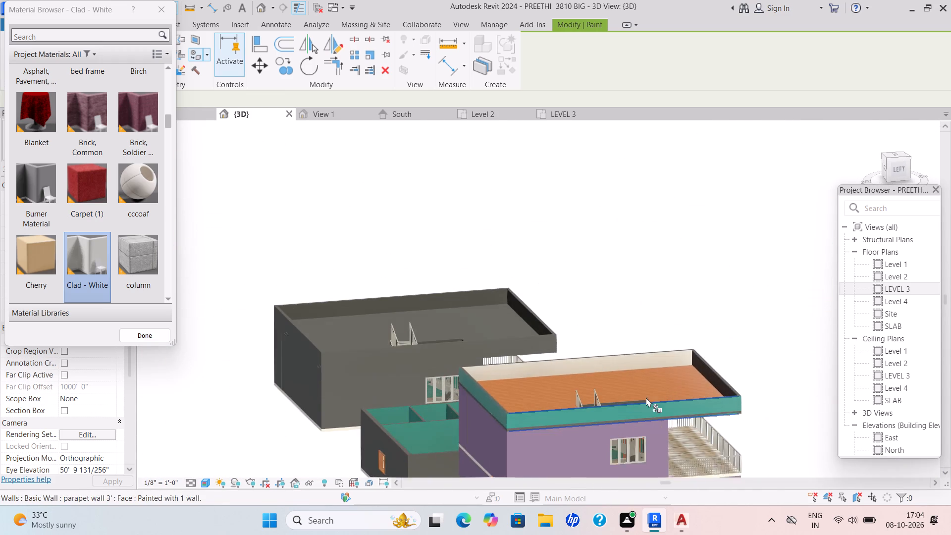
scroll(646, 397, up, 2)
scroll(708, 373, up, 3)
click(744, 353)
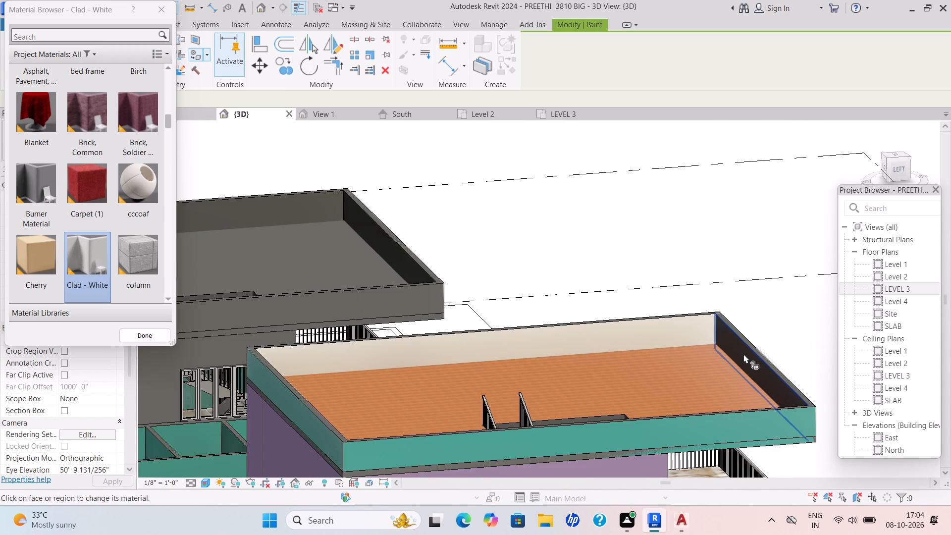
Paint the long roof slab edge inside the top roof's stair opening with the Clad - White material.
scroll(743, 354, down, 2)
scroll(605, 424, down, 1)
scroll(603, 396, up, 4)
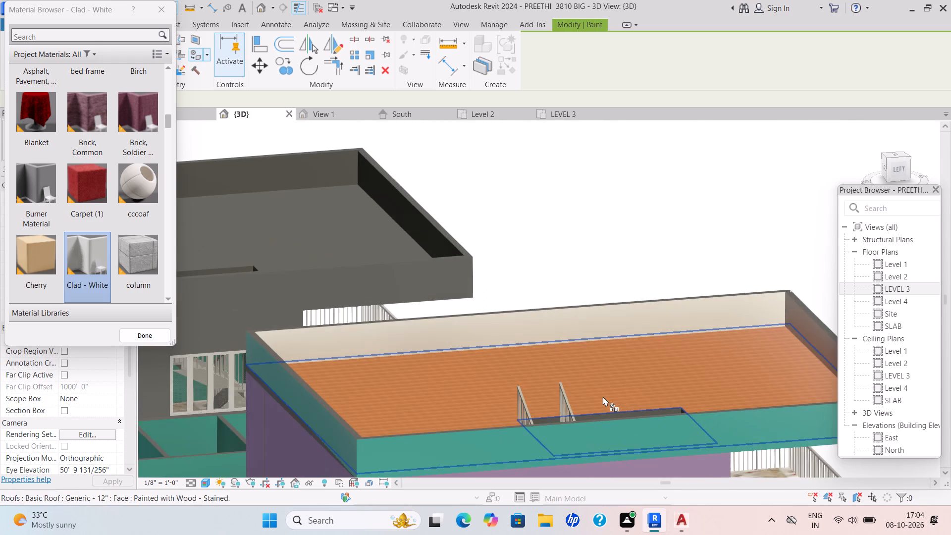
scroll(603, 396, up, 2)
shift+middle_drag(591, 414, 578, 430)
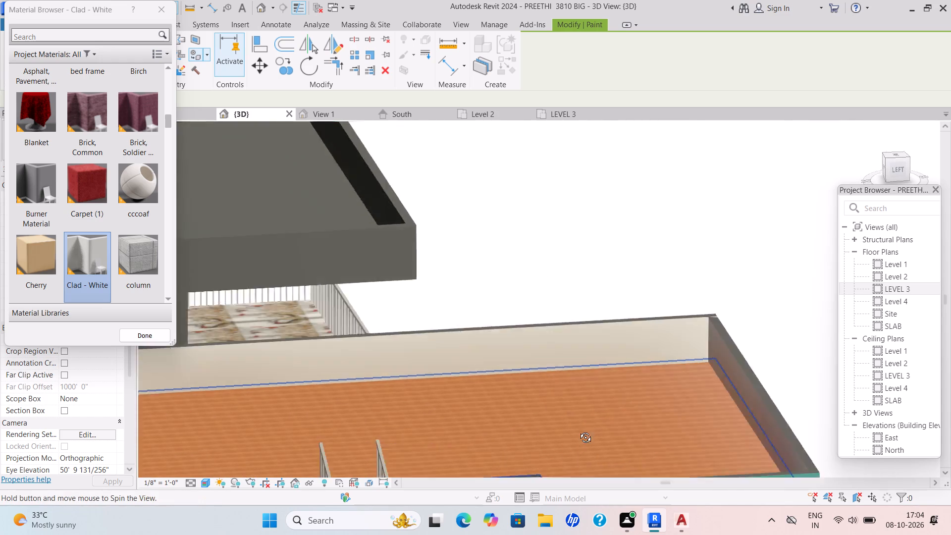
shift+middle_drag(578, 430, 569, 436)
shift+scroll(566, 437, down, 3)
middle_drag(564, 417, 645, 193)
scroll(405, 318, up, 5)
scroll(372, 353, up, 1)
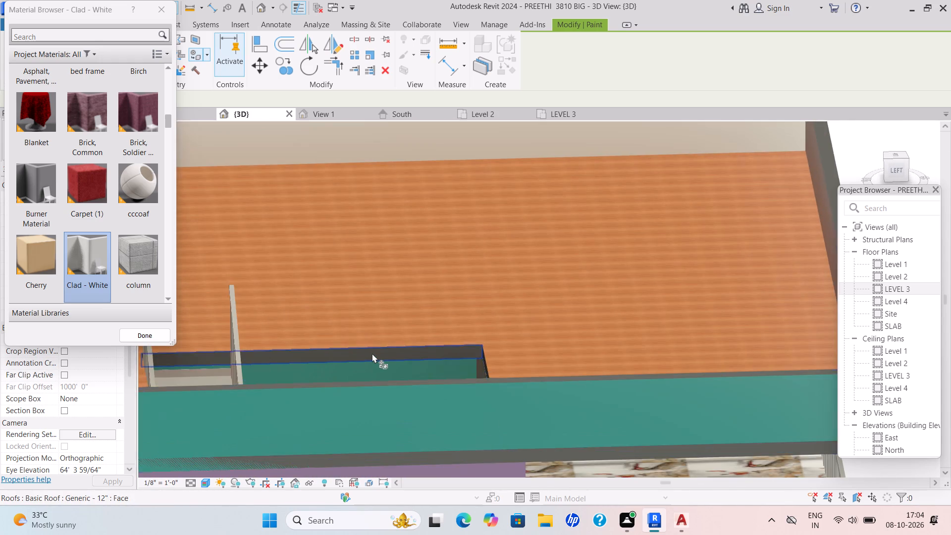
scroll(372, 353, up, 2)
drag(372, 351, 377, 352)
scroll(377, 352, down, 6)
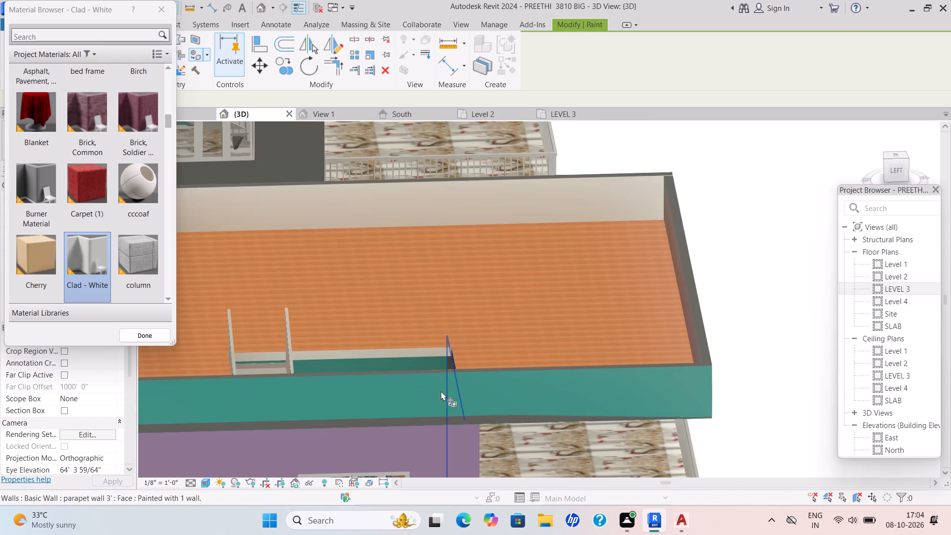
Paint the front slab edge and the edge beside the left parapet inside the top roof's stair opening with the light shade material.
shift+middle_drag(433, 396, 413, 444)
scroll(442, 423, down, 1)
middle_drag(444, 423, 605, 228)
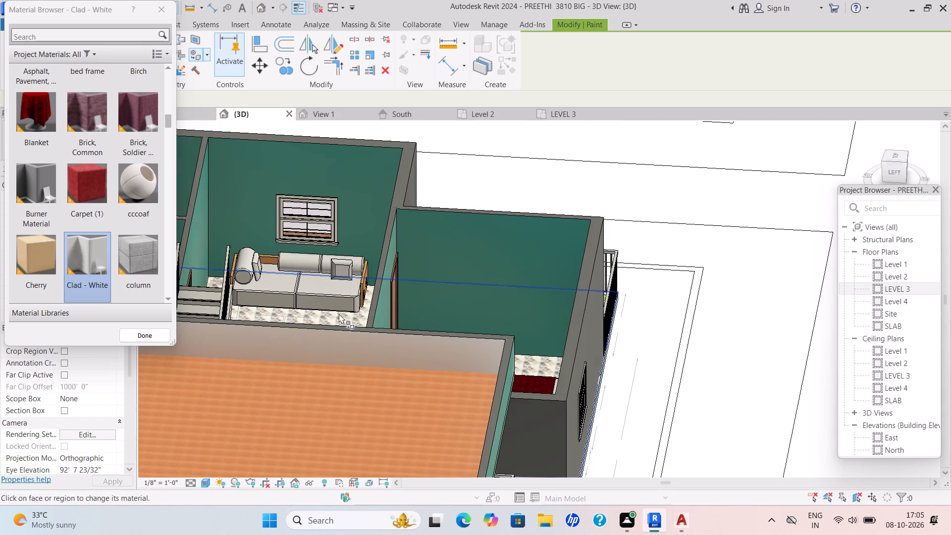
middle_drag(383, 328, 455, 192)
scroll(432, 281, down, 1)
scroll(281, 437, up, 4)
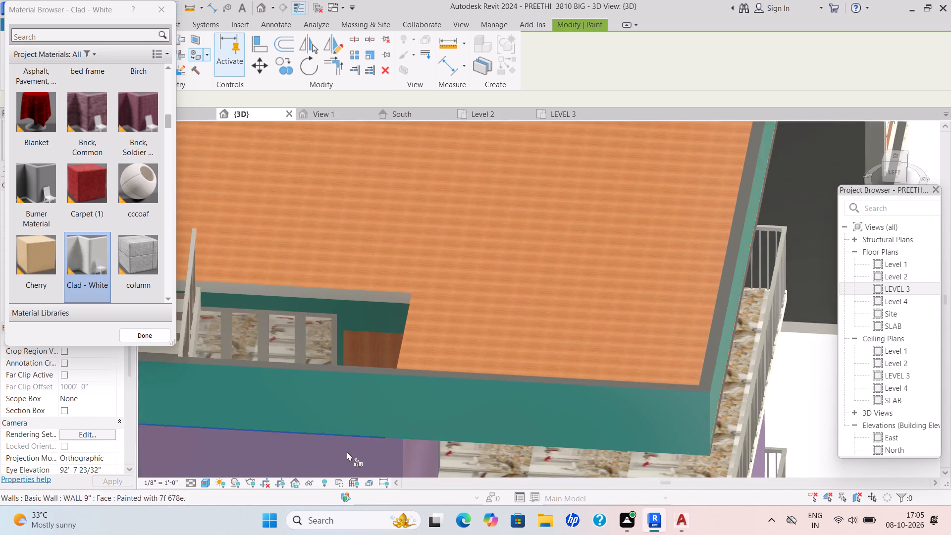
shift+middle_drag(367, 450, 488, 364)
scroll(484, 347, down, 10)
middle_drag(381, 404, 259, 504)
middle_drag(313, 440, 295, 483)
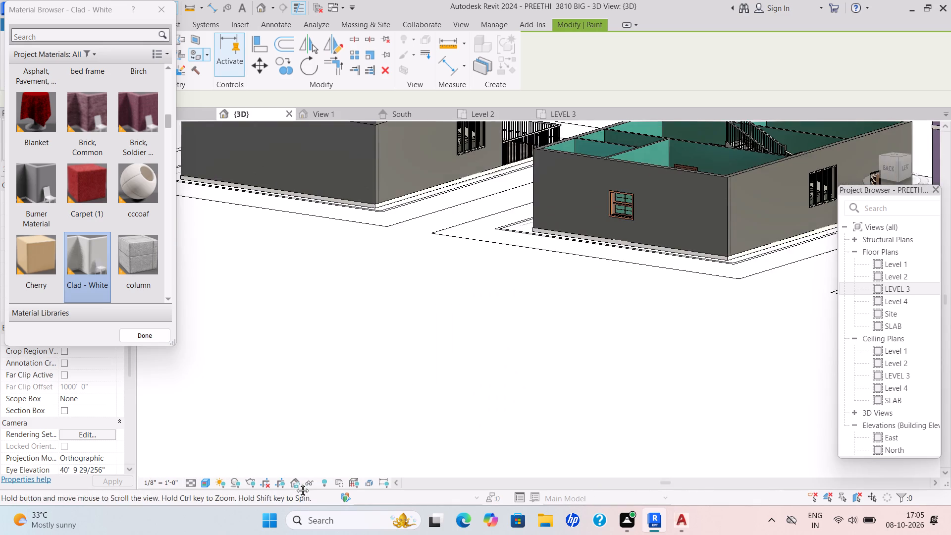
middle_drag(295, 483, 276, 528)
scroll(279, 520, down, 3)
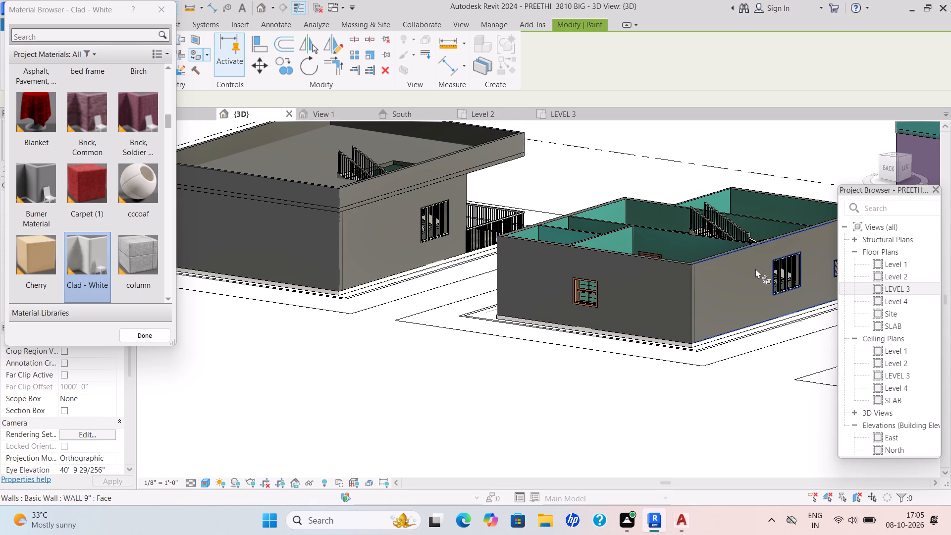
scroll(674, 236, down, 10)
middle_drag(648, 266, 376, 362)
scroll(377, 362, up, 1)
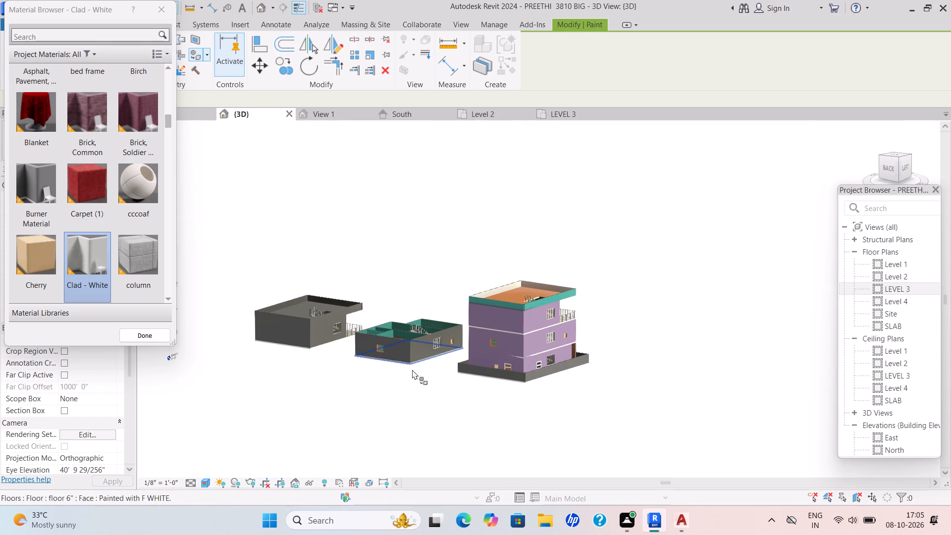
middle_drag(429, 377, 520, 414)
scroll(584, 249, up, 17)
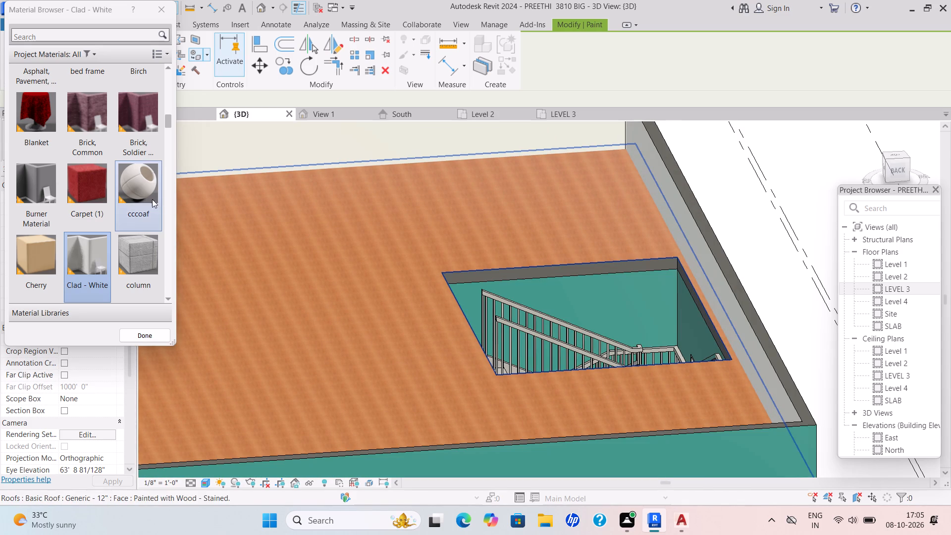
scroll(116, 205, up, 7)
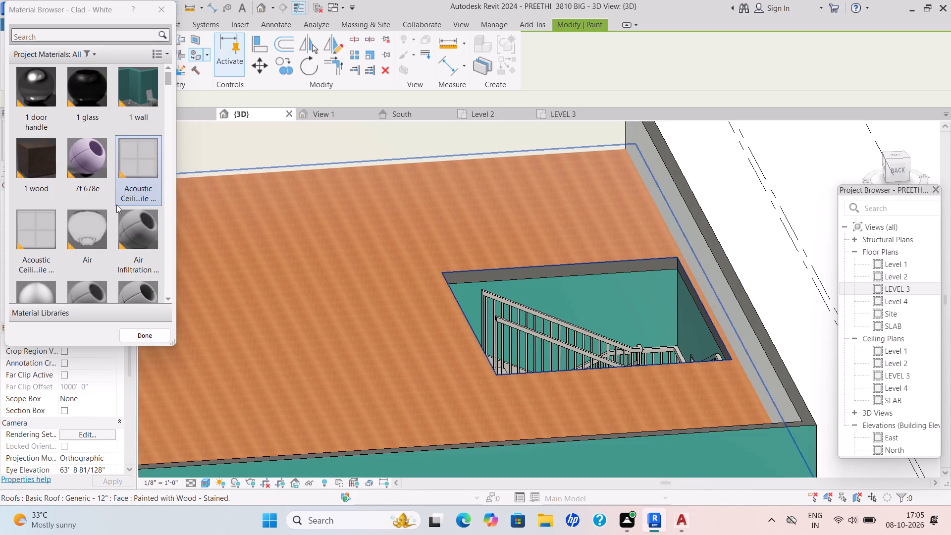
scroll(116, 205, up, 7)
scroll(118, 202, down, 3)
scroll(118, 202, up, 1)
scroll(118, 202, down, 7)
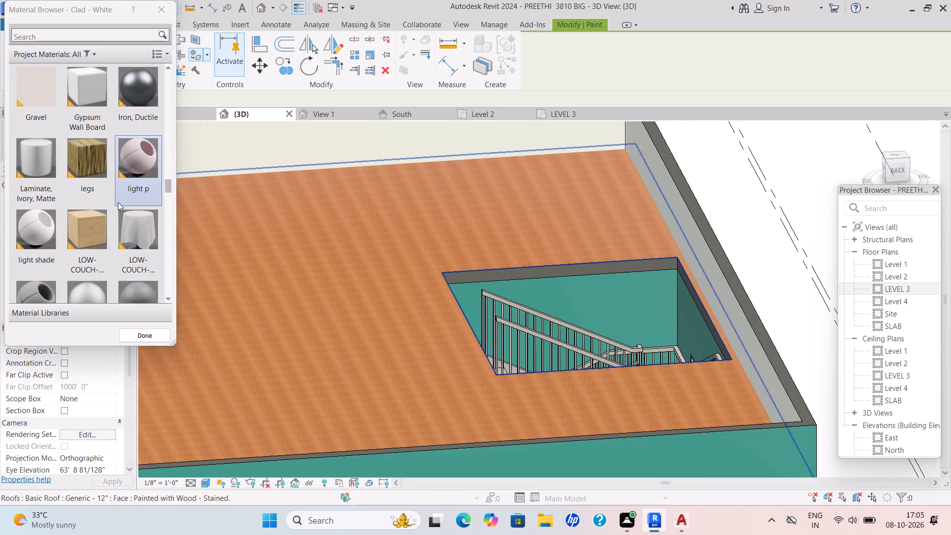
scroll(118, 202, down, 2)
scroll(118, 202, up, 2)
drag(28, 246, 31, 246)
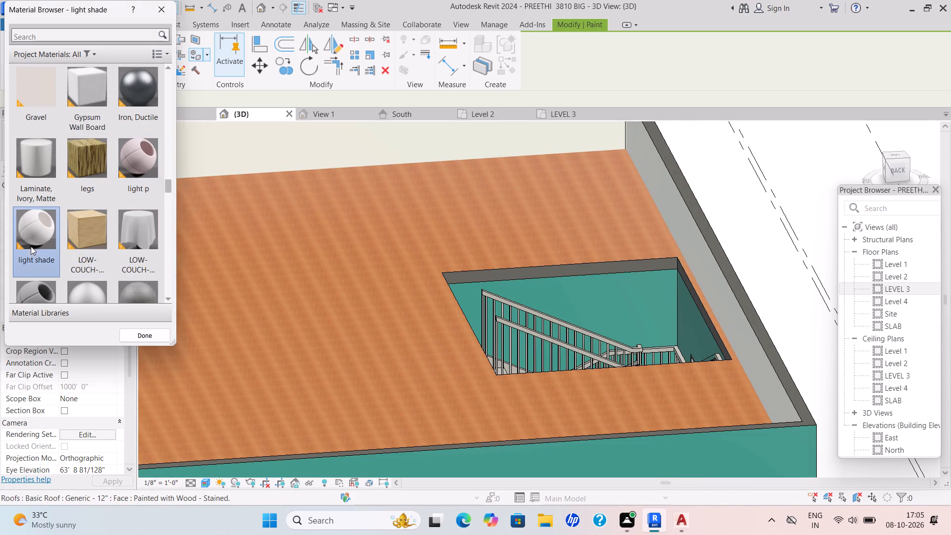
drag(31, 246, 43, 247)
scroll(578, 284, up, 3)
click(566, 265)
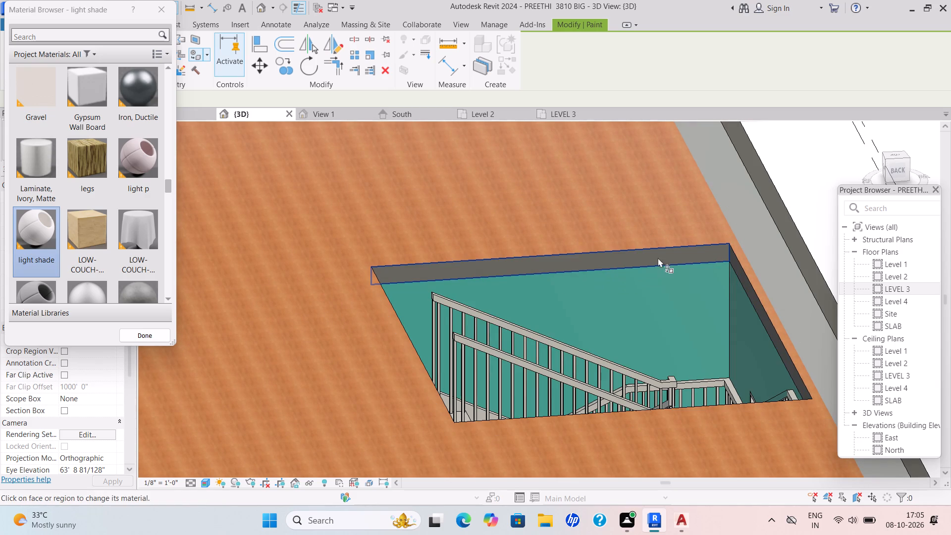
scroll(746, 285, up, 4)
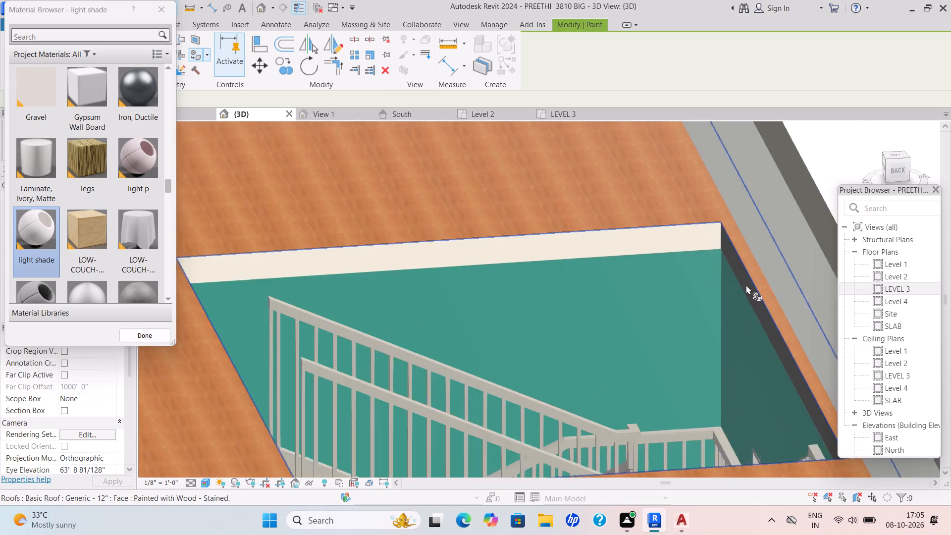
click(746, 285)
scroll(746, 283, down, 7)
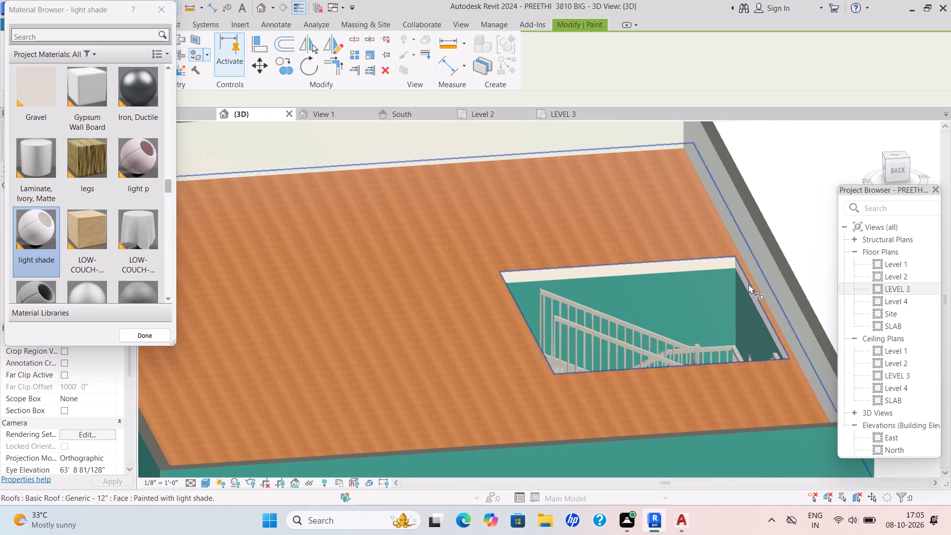
Paint the rear slab edge and the edge opposite the left parapet inside the top roof's stair opening with light shade.
shift+middle_drag(784, 426, 662, 438)
shift+scroll(784, 426, down, 1)
scroll(658, 431, up, 1)
scroll(647, 424, down, 9)
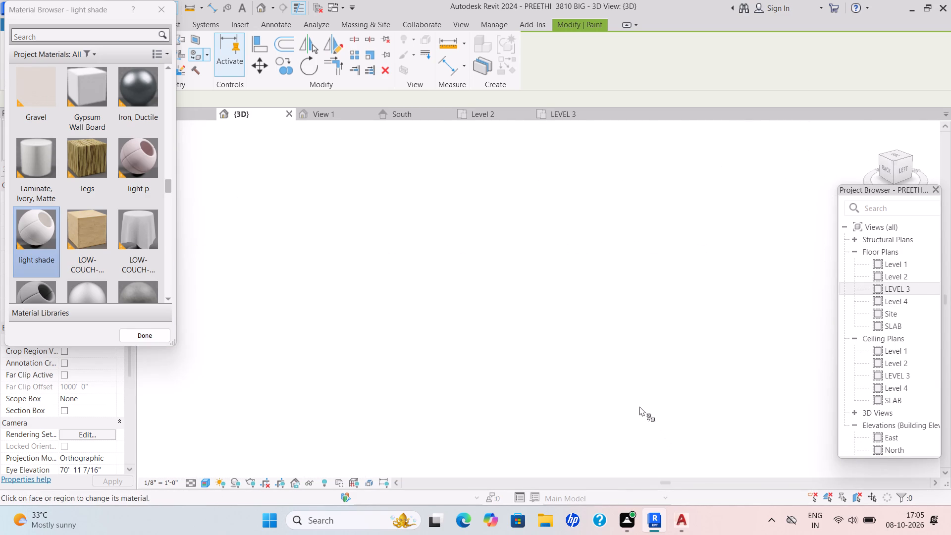
scroll(639, 406, down, 10)
shift+middle_drag(664, 431, 555, 448)
scroll(521, 425, down, 2)
middle_drag(499, 432, 397, 433)
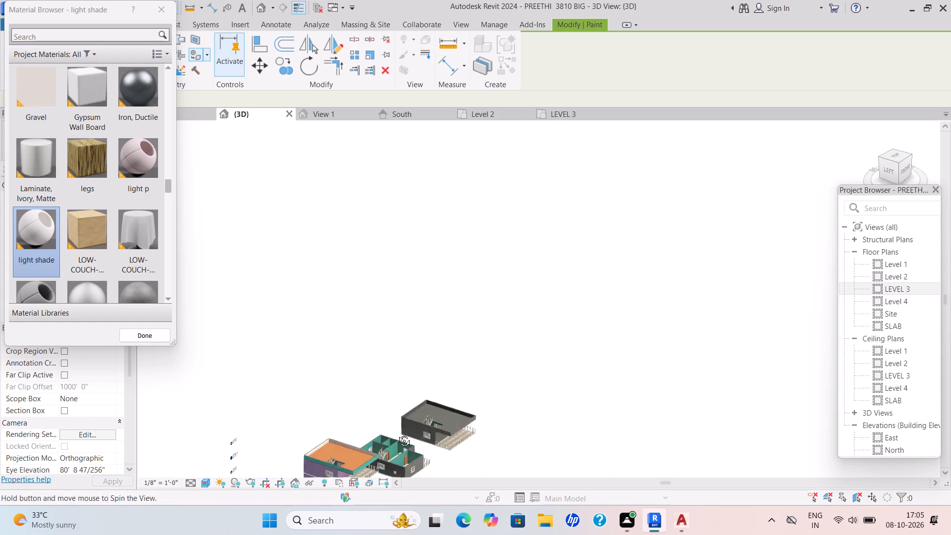
middle_drag(397, 433, 384, 426)
scroll(398, 389, up, 5)
middle_drag(245, 410, 573, 353)
scroll(486, 379, up, 4)
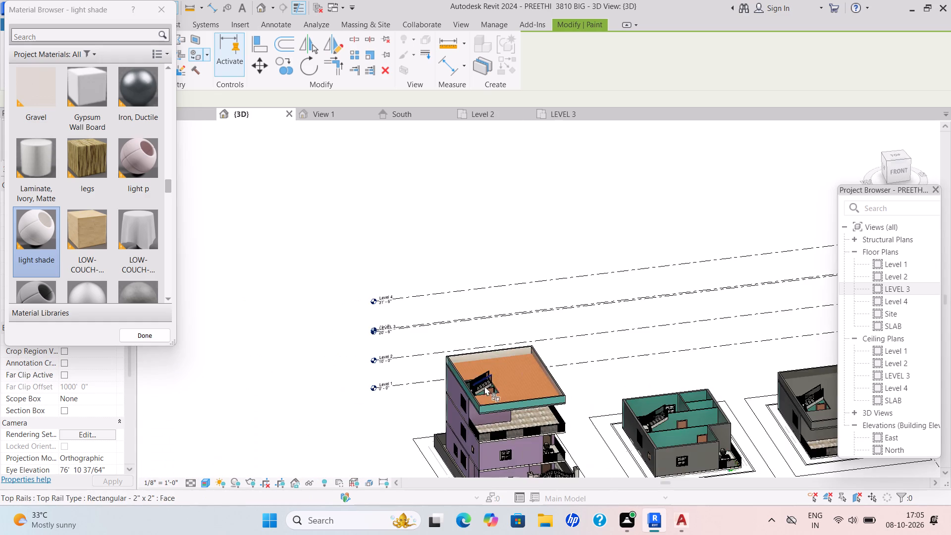
scroll(484, 386, up, 12)
scroll(382, 375, up, 3)
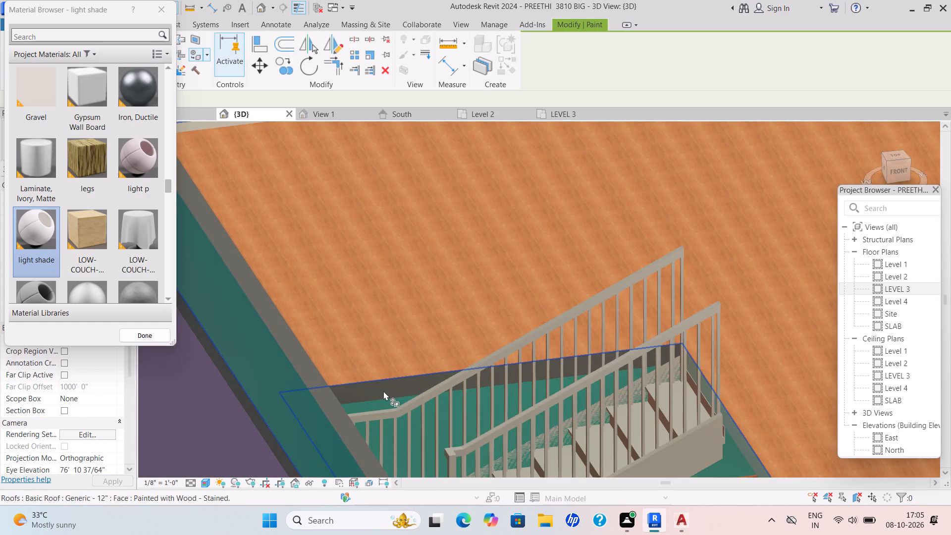
click(384, 391)
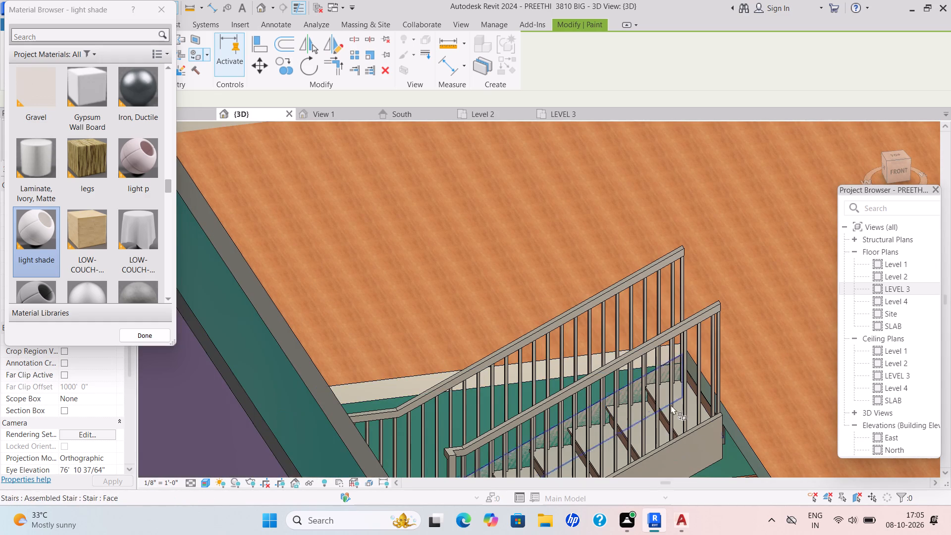
middle_drag(689, 406, 665, 369)
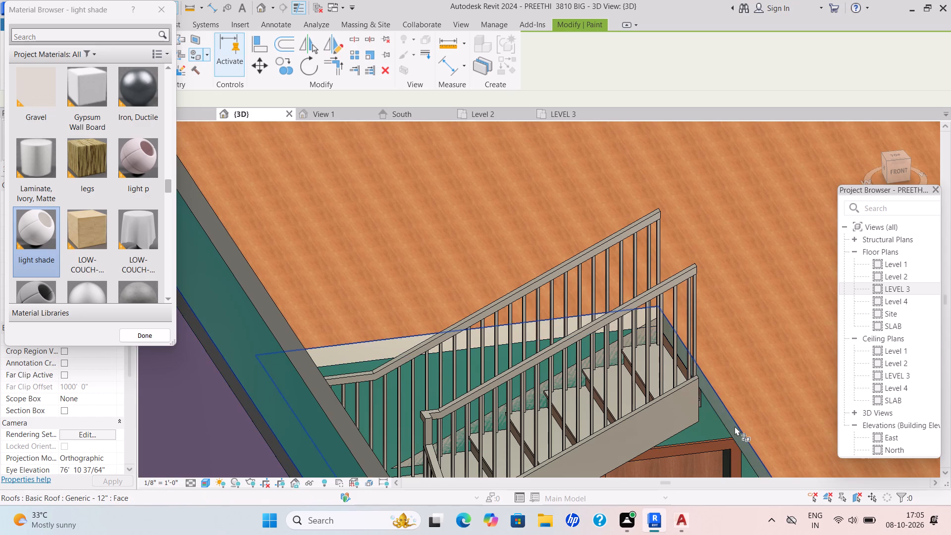
scroll(734, 426, up, 4)
click(729, 422)
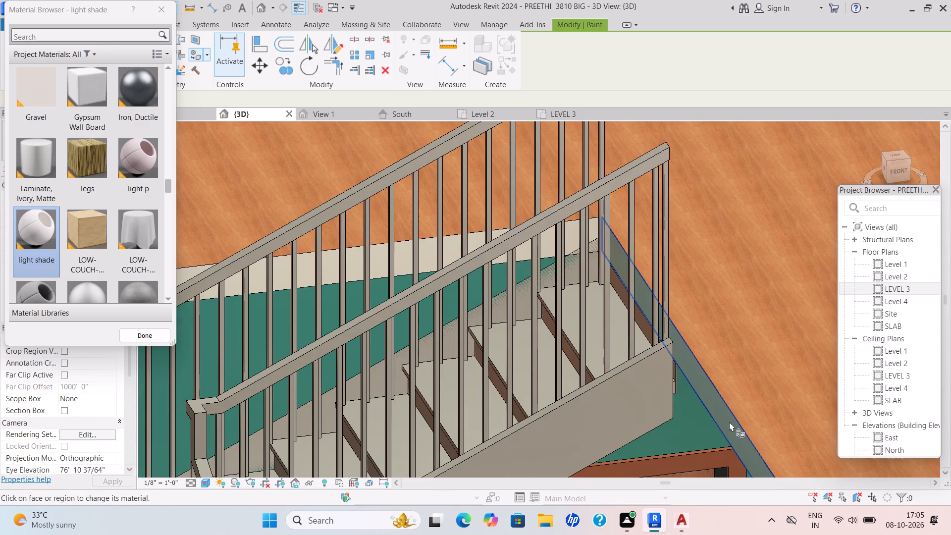
Paint the outer face of the front compound wall beside the gate with the Paint - Sienna material.
scroll(729, 422, down, 13)
middle_drag(734, 409, 755, 331)
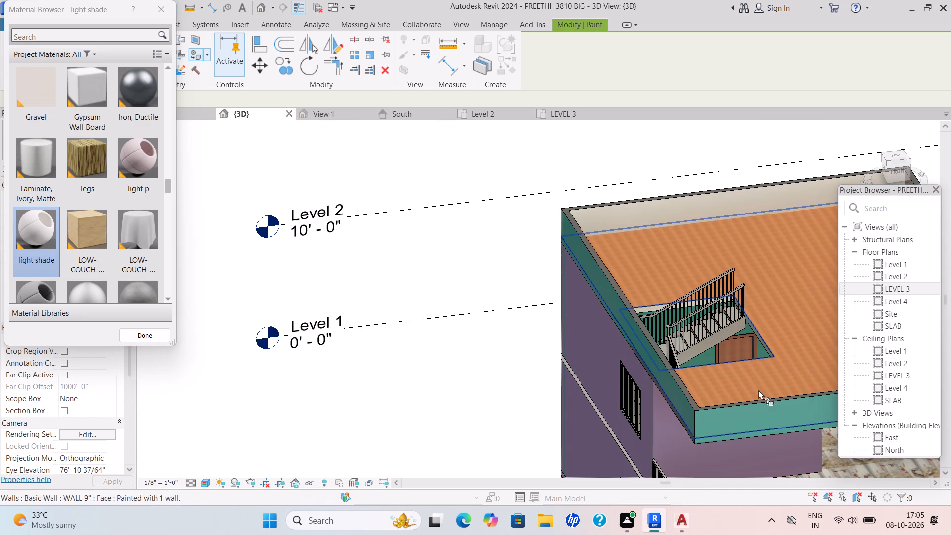
shift+middle_drag(758, 390, 727, 353)
scroll(754, 337, down, 7)
middle_drag(716, 342, 703, 339)
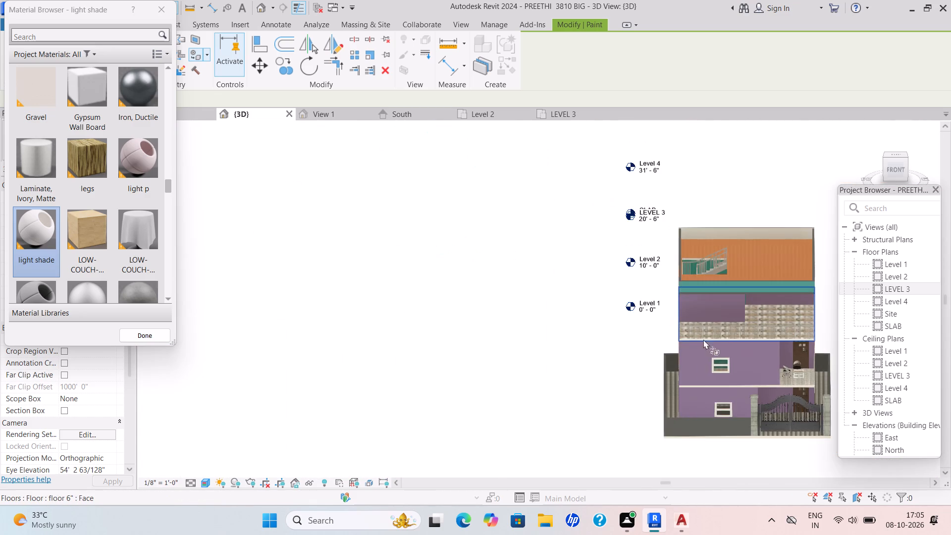
middle_drag(703, 339, 544, 312)
scroll(622, 306, up, 4)
middle_drag(681, 298, 700, 237)
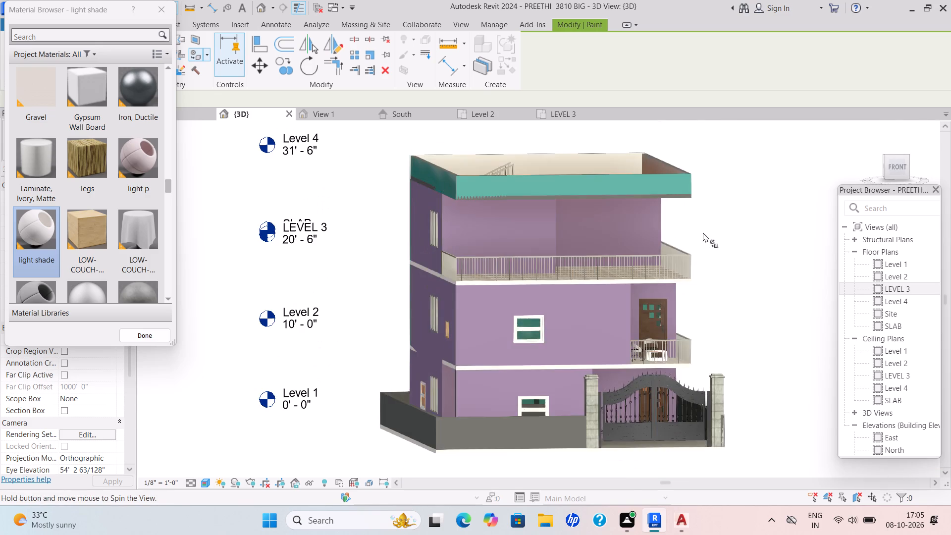
shift+middle_drag(595, 338, 577, 342)
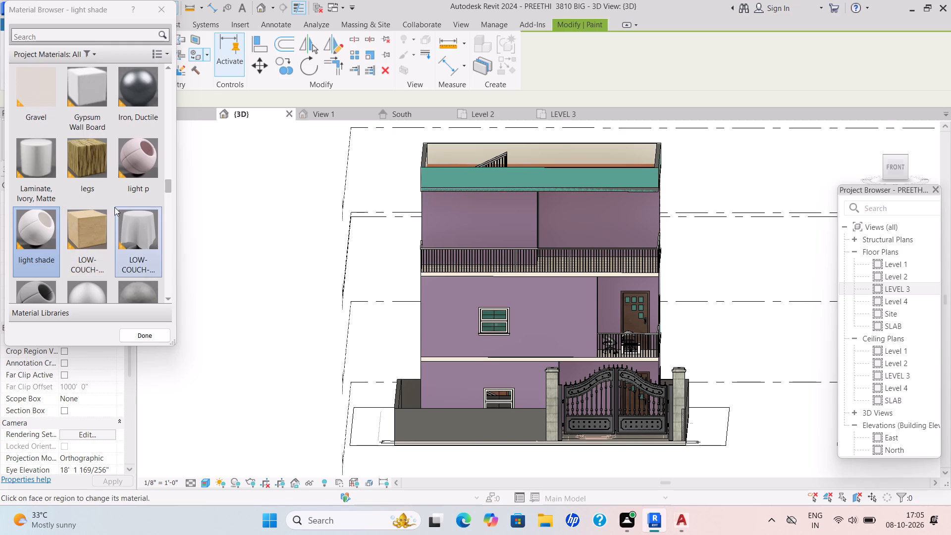
scroll(116, 215, down, 13)
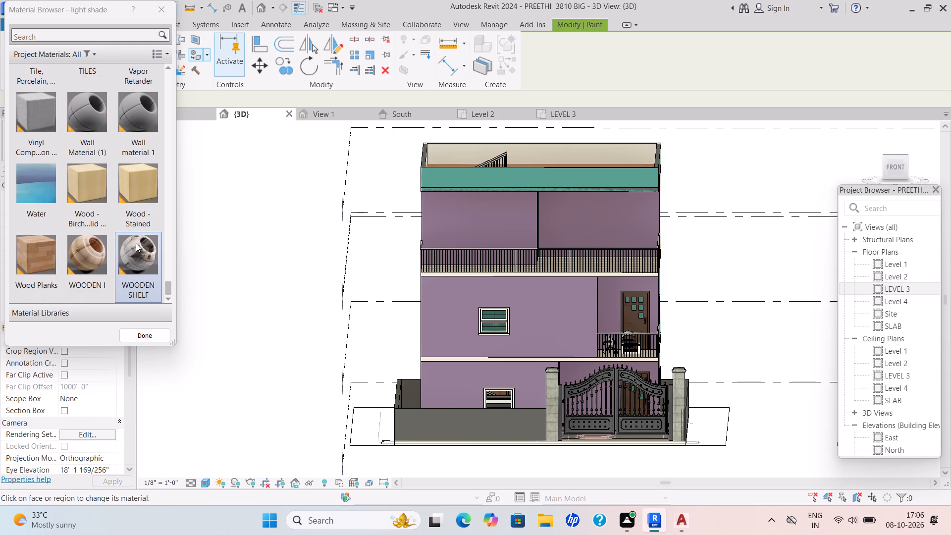
scroll(123, 219, up, 6)
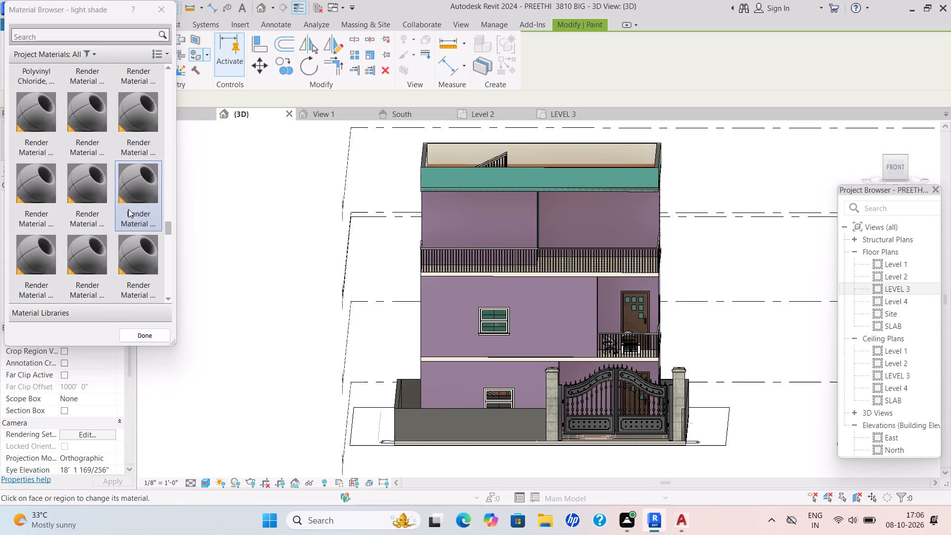
scroll(128, 209, up, 20)
scroll(130, 193, up, 15)
scroll(133, 193, down, 7)
scroll(133, 193, up, 8)
scroll(134, 193, down, 8)
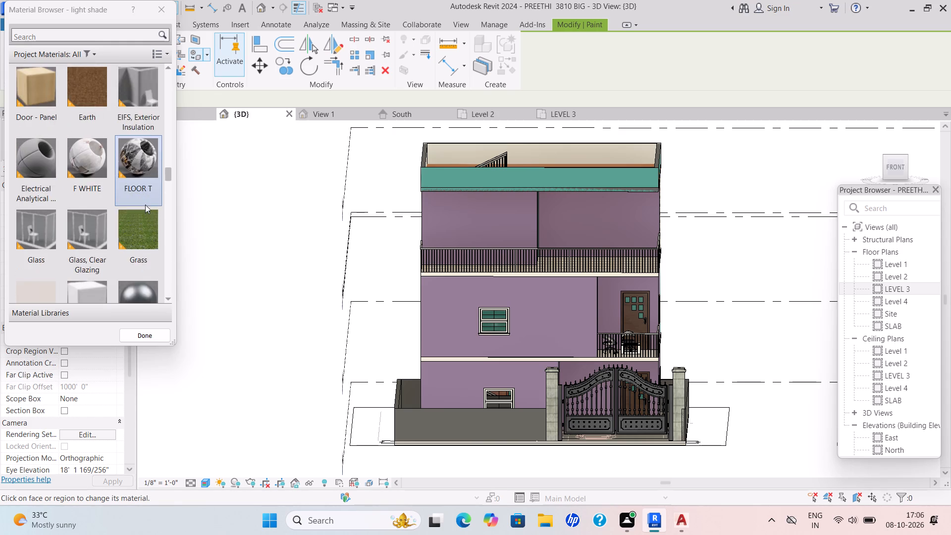
scroll(145, 210, up, 5)
scroll(145, 210, down, 1)
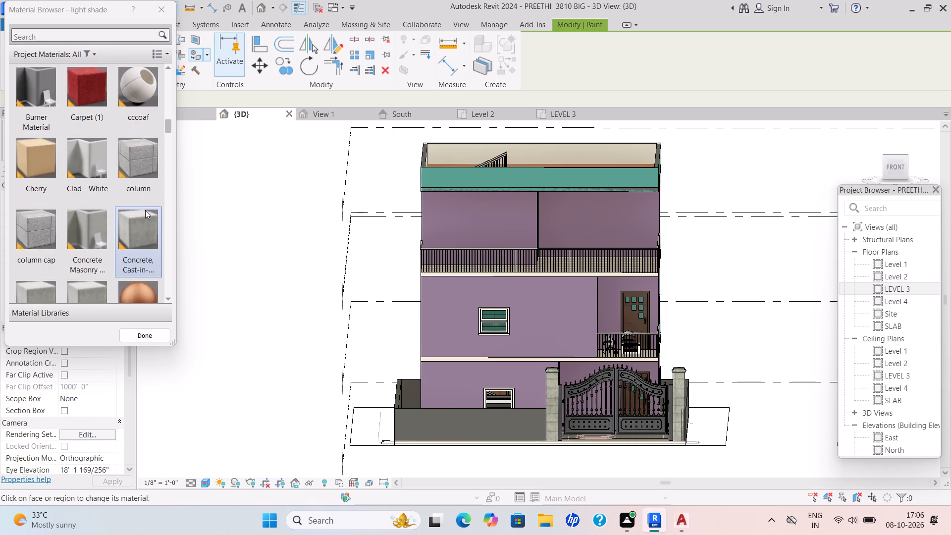
scroll(145, 210, down, 6)
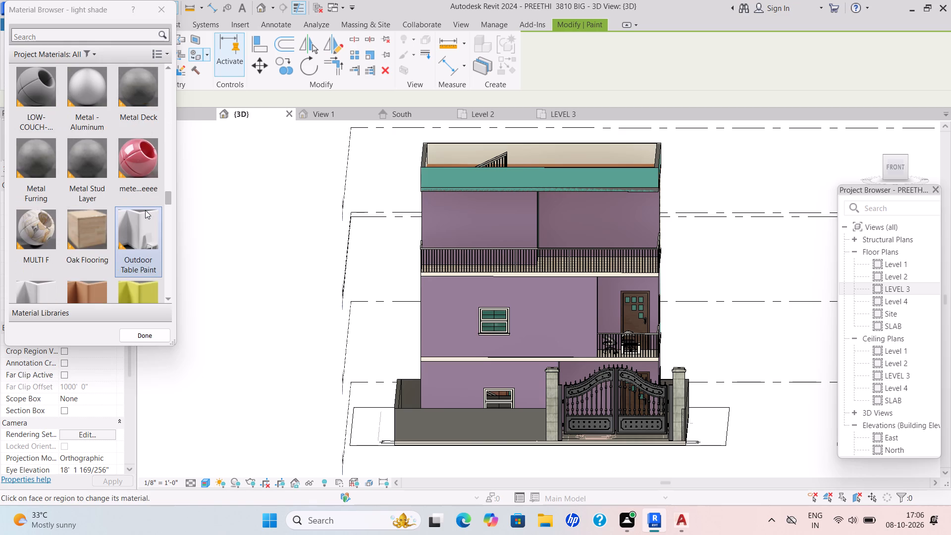
click(96, 272)
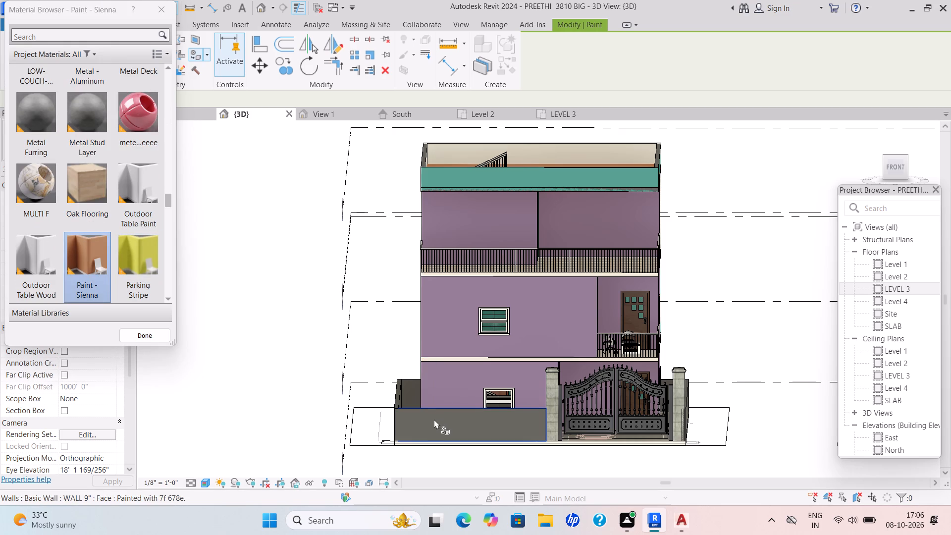
click(434, 419)
Paint the outer face of the house's right-side compound wall with the Paint - Sienna material.
scroll(485, 424, up, 3)
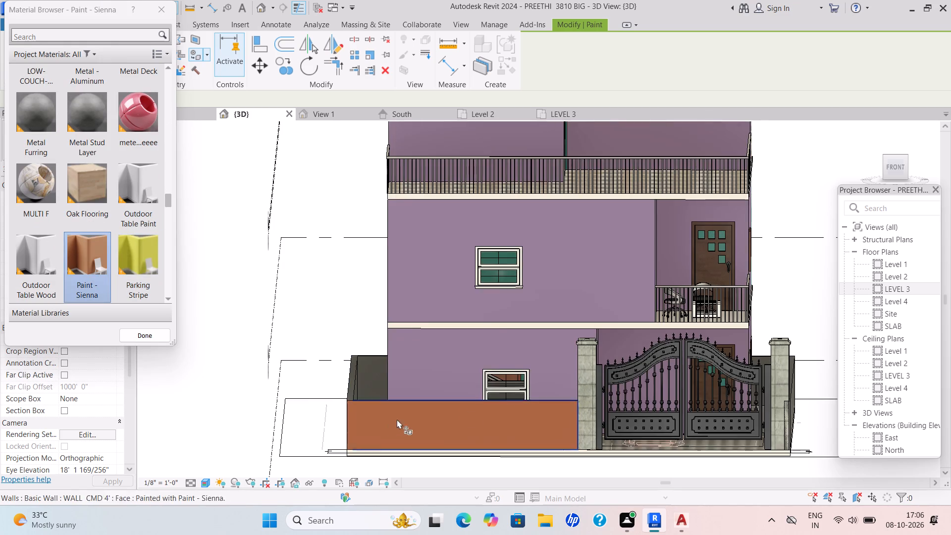
scroll(758, 378, down, 2)
shift+middle_drag(757, 427, 683, 404)
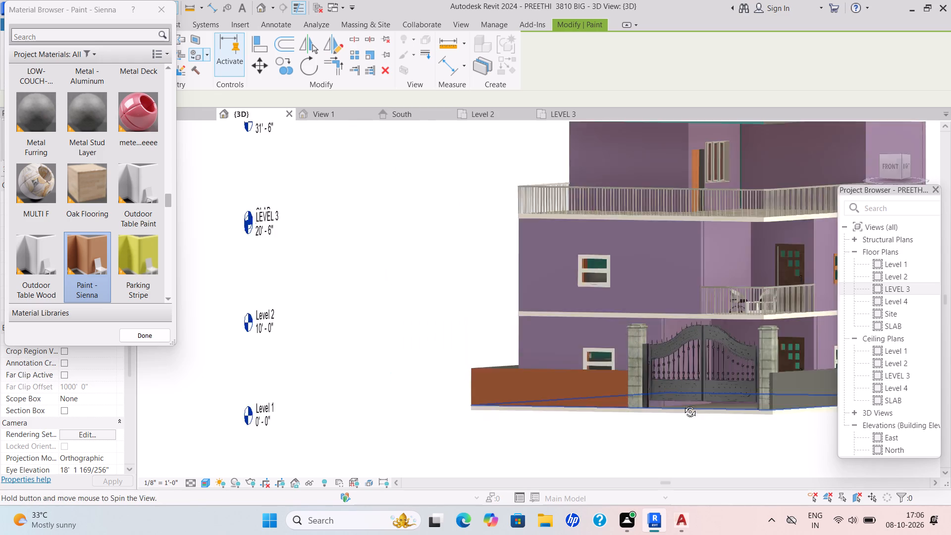
shift+middle_drag(683, 404, 668, 402)
middle_drag(676, 399, 393, 408)
shift+middle_drag(489, 442, 453, 506)
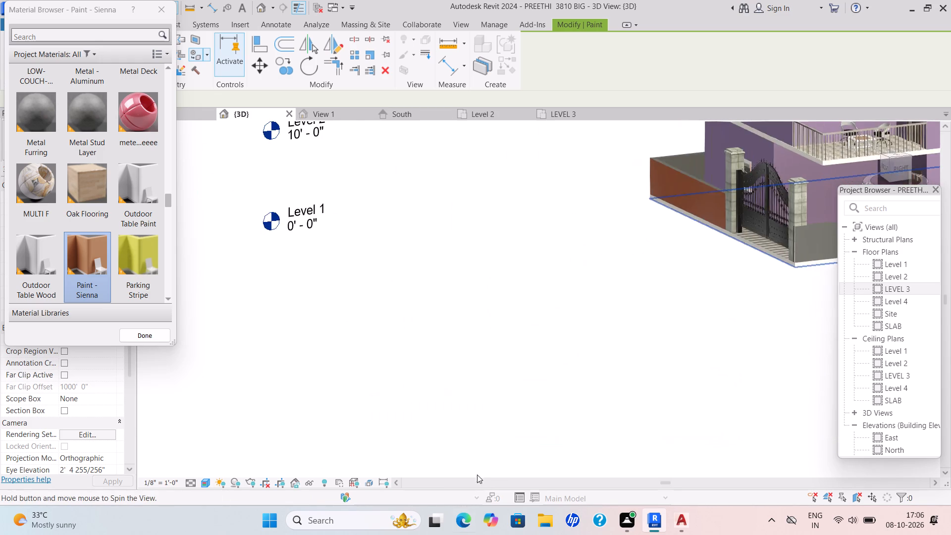
middle_drag(567, 397, 367, 394)
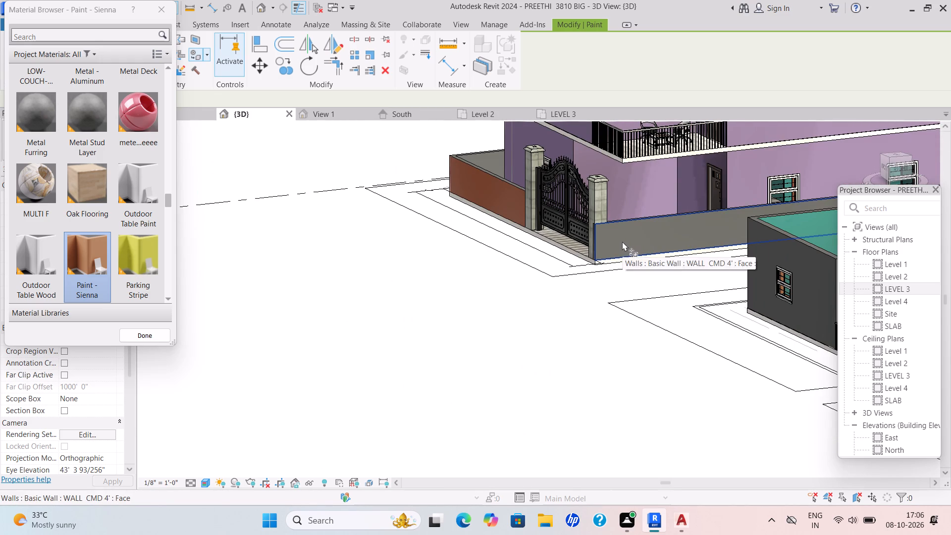
click(622, 241)
Paint the outer face of the rear compound wall with the Paint - Sienna material.
scroll(622, 241, down, 2)
middle_drag(616, 244, 428, 234)
scroll(432, 233, down, 6)
middle_drag(434, 234, 358, 245)
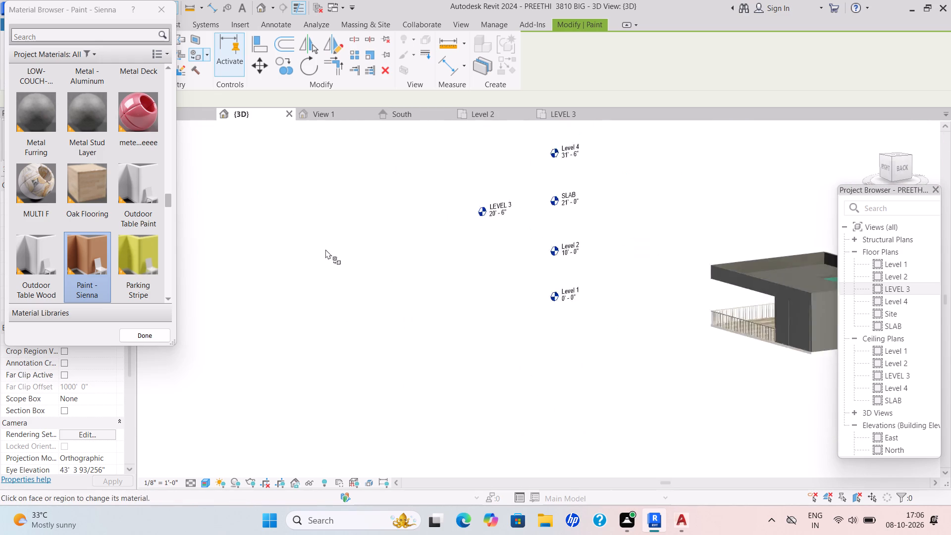
middle_drag(341, 251, 167, 298)
scroll(337, 257, down, 1)
scroll(708, 288, up, 5)
scroll(625, 353, up, 4)
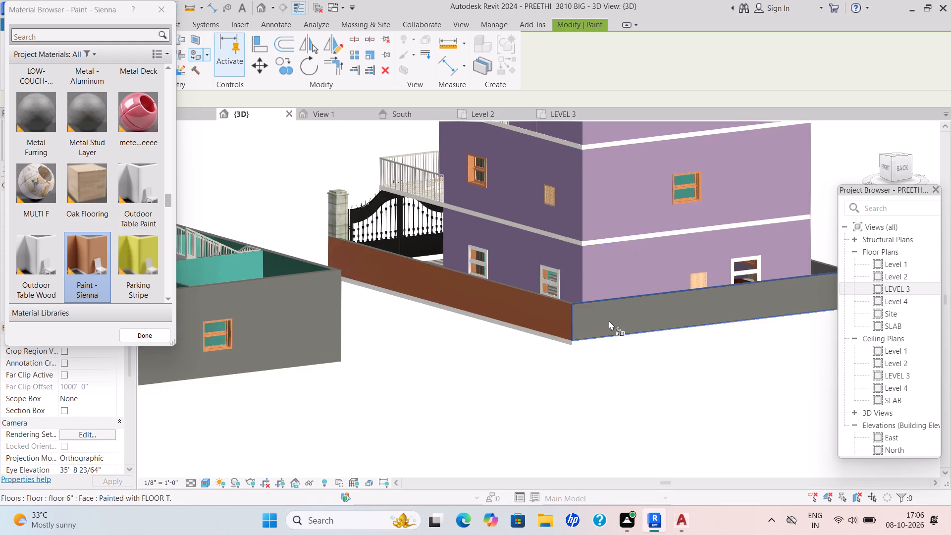
click(609, 321)
Paint the outer face of the house's left-side compound wall with the Paint - Sienna material.
scroll(699, 322, down, 1)
middle_drag(703, 324, 614, 311)
scroll(604, 319, down, 1)
middle_drag(604, 319, 570, 317)
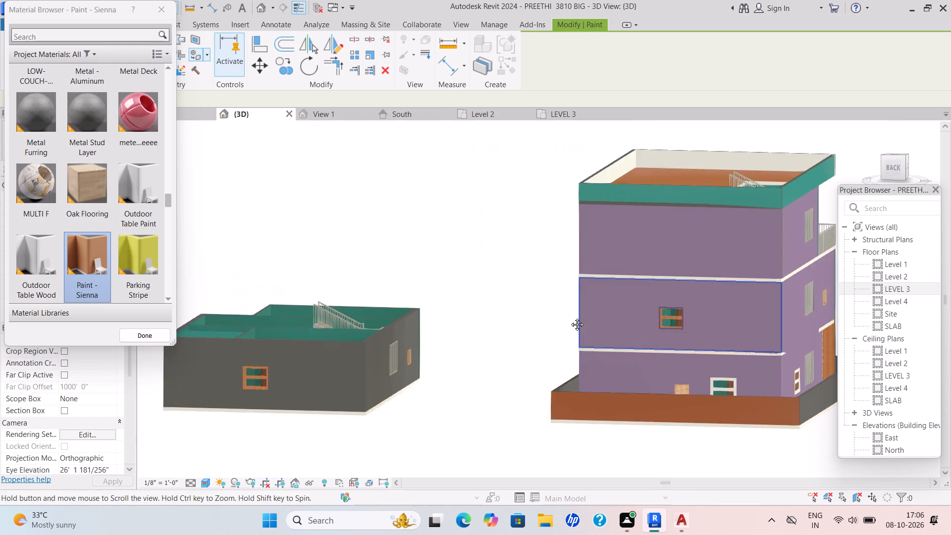
middle_drag(570, 317, 546, 301)
shift+middle_drag(606, 385, 543, 369)
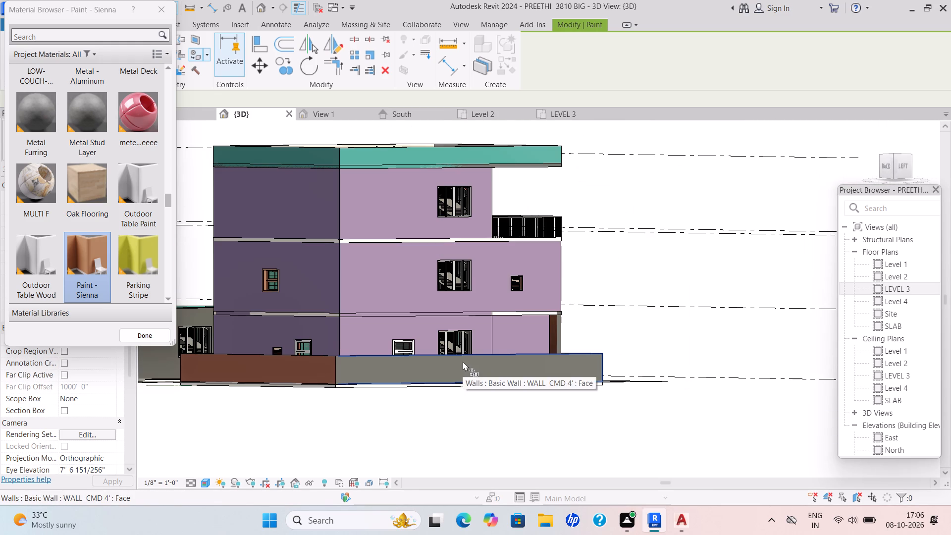
click(463, 361)
Paint the inner face of the right-side compound wall, beyond the gate, with the Paint - Sienna material.
shift+middle_drag(626, 374, 549, 397)
scroll(557, 398, down, 4)
middle_drag(560, 400, 713, 416)
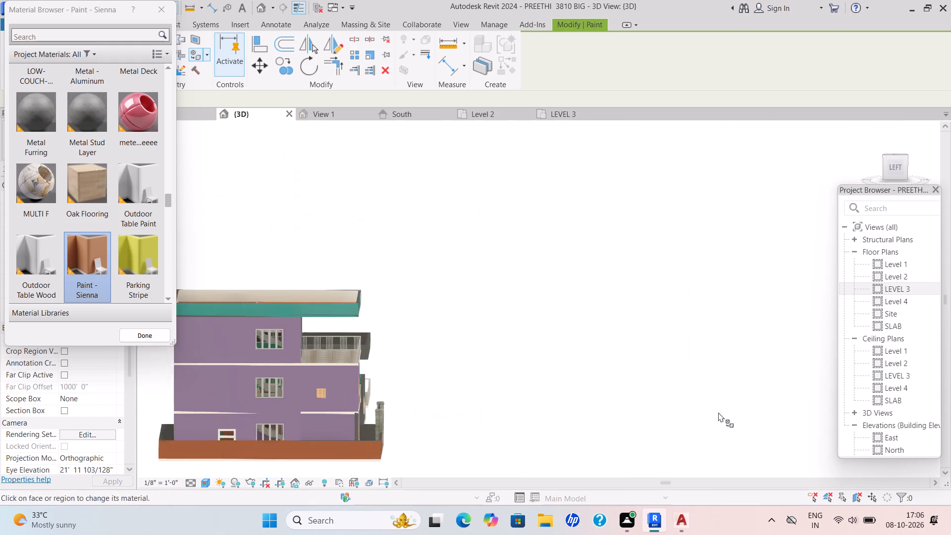
shift+middle_drag(582, 444, 487, 463)
middle_drag(461, 428, 463, 496)
shift+scroll(463, 496, down, 3)
middle_drag(517, 430, 903, 331)
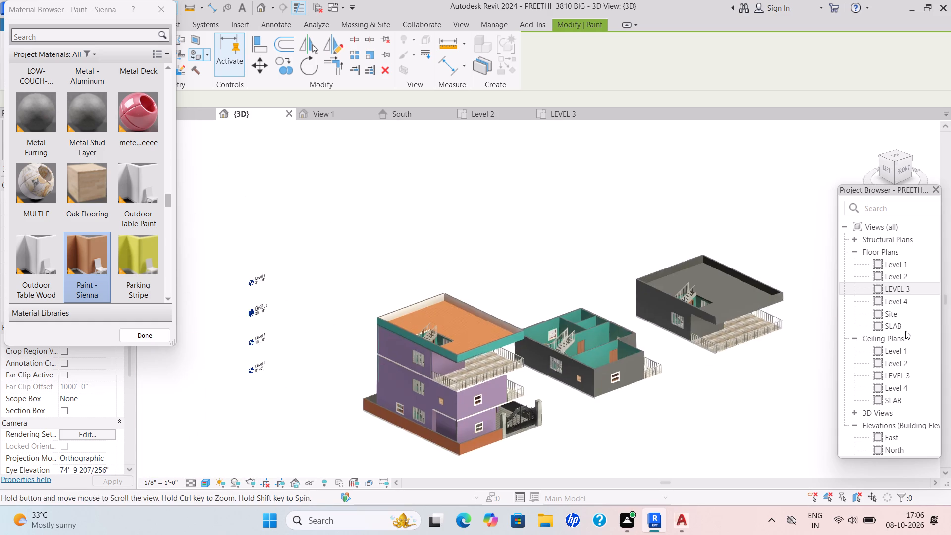
shift+middle_drag(628, 381, 599, 429)
scroll(539, 375, up, 12)
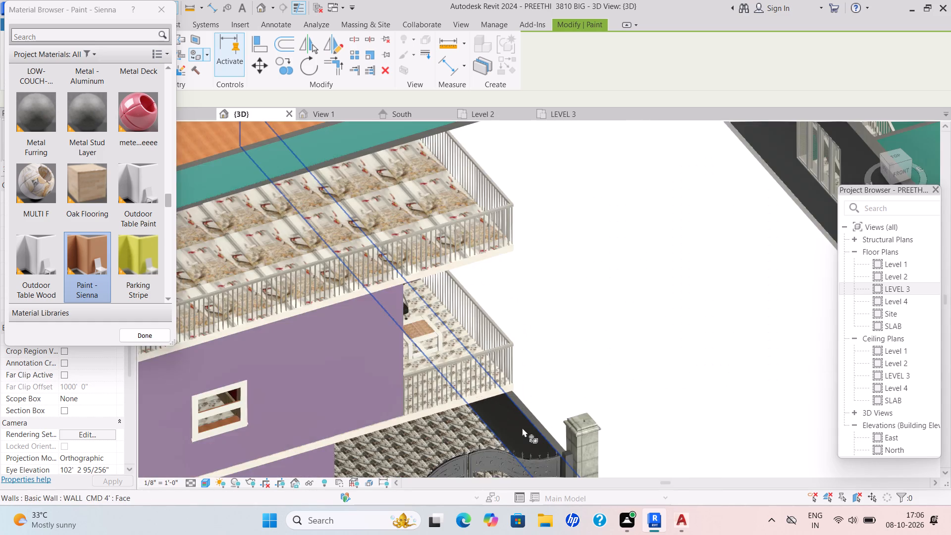
scroll(522, 428, up, 4)
click(522, 428)
Paint the inner face of the house's left-side compound wall with the Paint - Sienna material.
scroll(550, 422, down, 3)
middle_drag(561, 425, 641, 399)
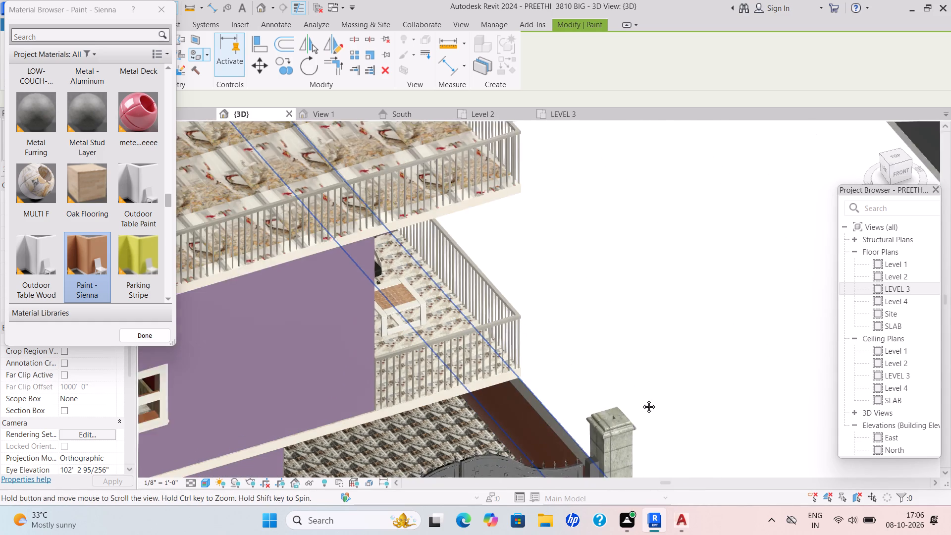
scroll(641, 399, down, 1)
middle_drag(641, 399, 735, 347)
middle_drag(635, 400, 890, 277)
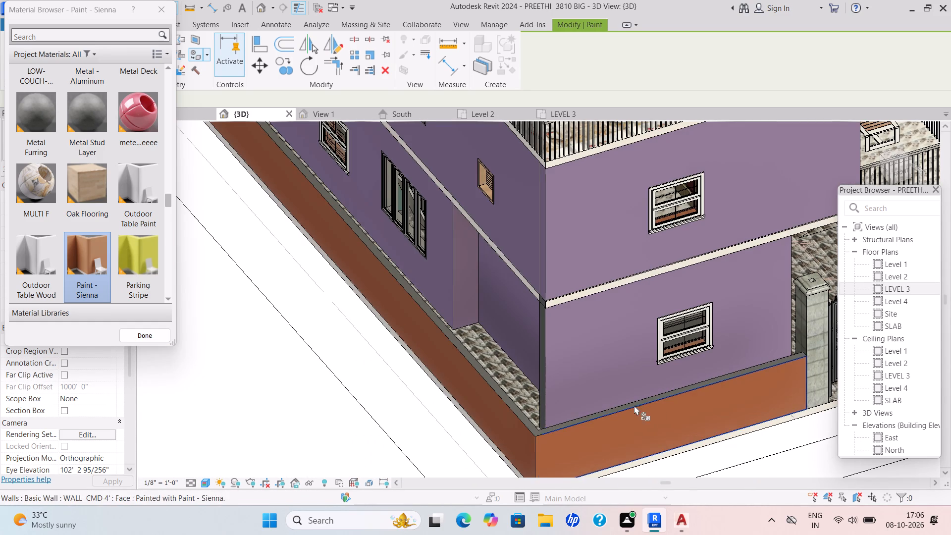
shift+middle_drag(560, 419, 730, 392)
scroll(730, 373, down, 9)
middle_drag(689, 365, 514, 382)
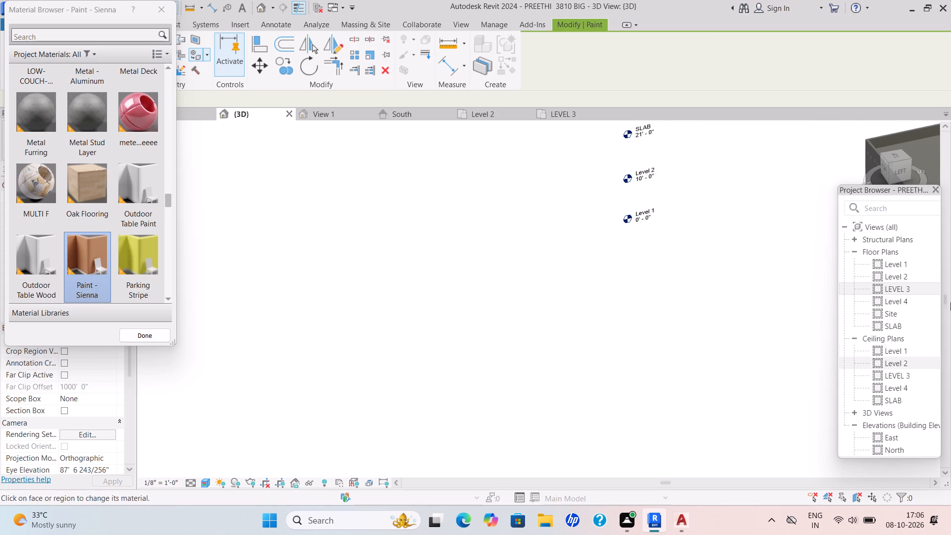
scroll(235, 311, down, 6)
scroll(618, 365, up, 10)
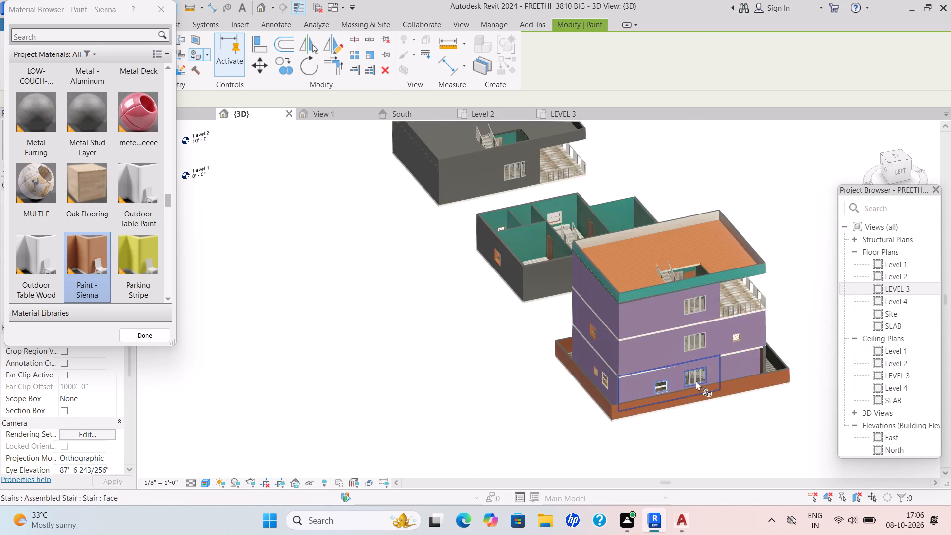
scroll(721, 385, up, 2)
shift+middle_drag(664, 432, 751, 382)
middle_drag(674, 303, 431, 355)
scroll(651, 315, down, 6)
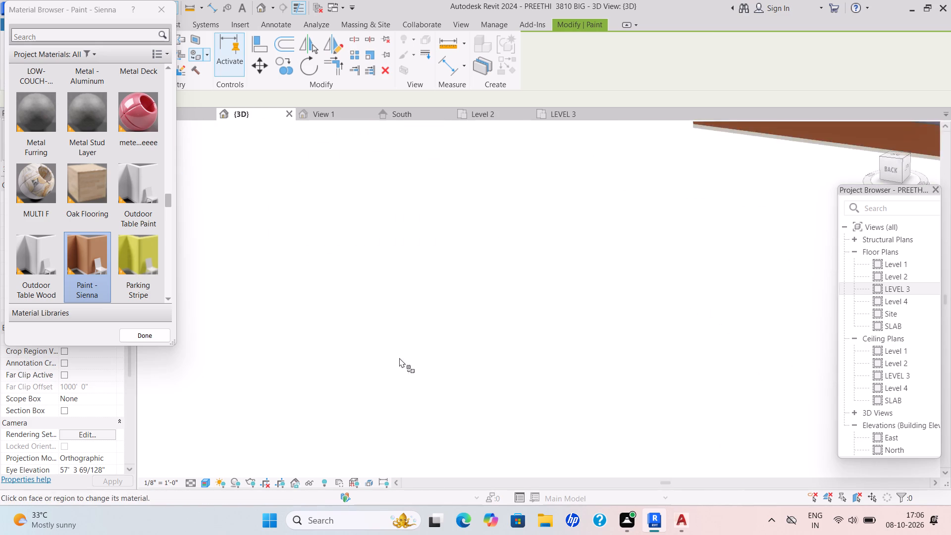
scroll(399, 358, down, 4)
middle_drag(550, 304, 592, 319)
shift+middle_drag(594, 318, 619, 312)
middle_drag(650, 242, 544, 395)
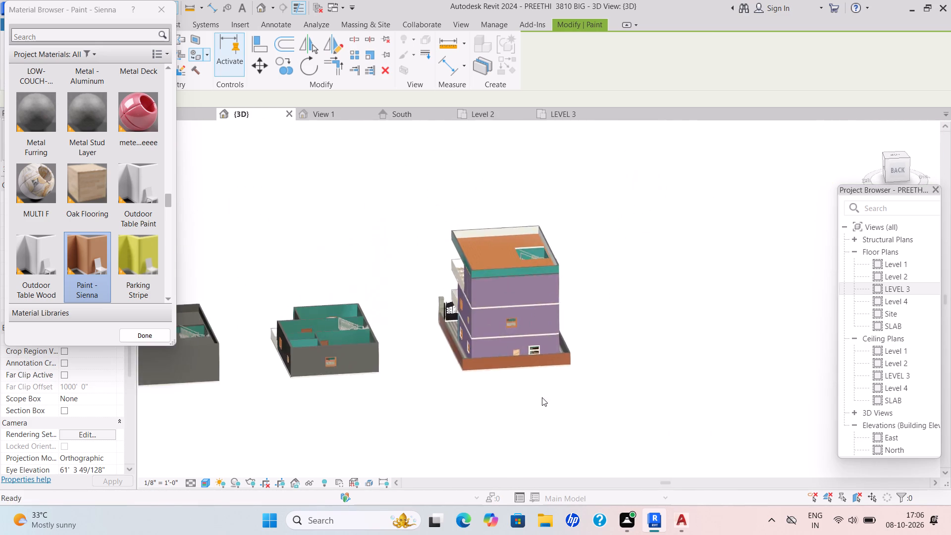
scroll(570, 342, up, 9)
click(560, 341)
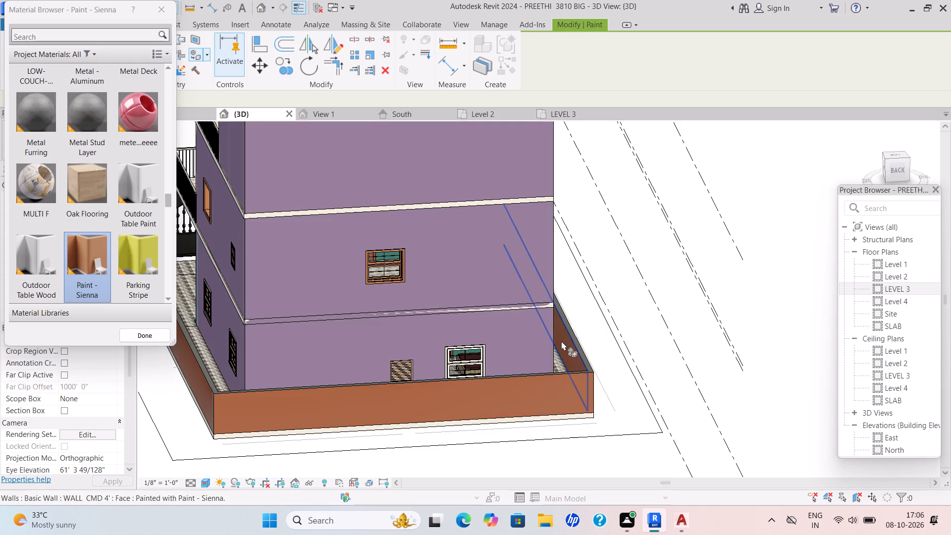
Paint the inner face of the rear compound wall with the Paint - Sienna material.
scroll(561, 341, down, 5)
shift+middle_drag(560, 362, 634, 320)
shift+middle_drag(303, 352, 381, 342)
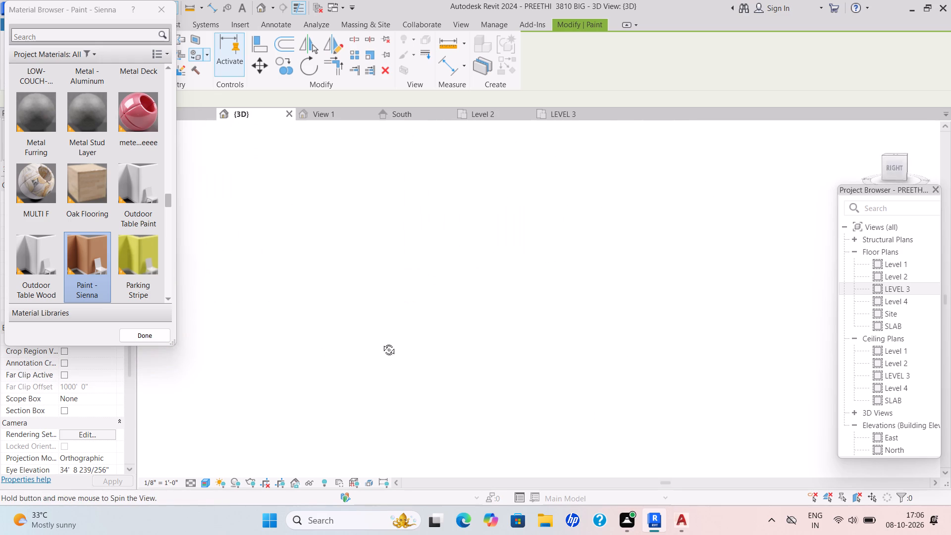
shift+middle_drag(381, 342, 383, 342)
shift+scroll(384, 341, up, 1)
scroll(391, 335, down, 6)
middle_drag(396, 338, 541, 359)
scroll(329, 333, up, 5)
middle_drag(368, 368, 432, 374)
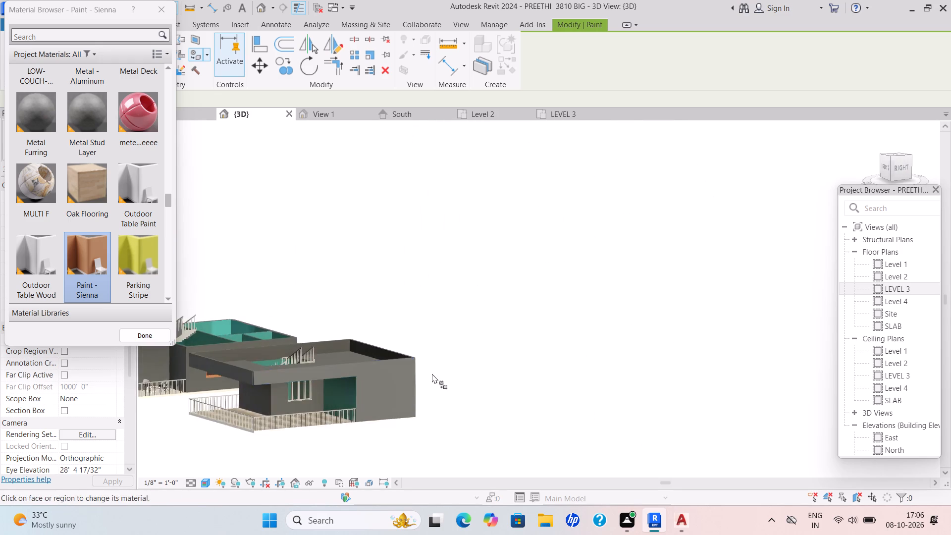
middle_drag(432, 377, 440, 471)
shift+middle_drag(425, 474, 384, 499)
scroll(406, 393, down, 1)
middle_drag(408, 392, 398, 411)
scroll(342, 376, up, 2)
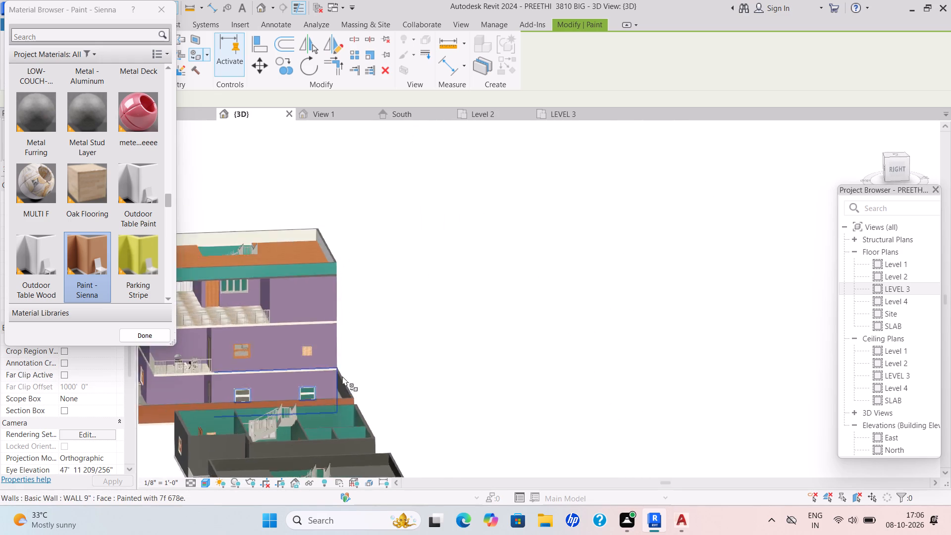
scroll(342, 376, up, 6)
click(341, 397)
Paint the inner face of the front compound wall beside the gate with the Paint - Sienna material.
scroll(365, 400, down, 2)
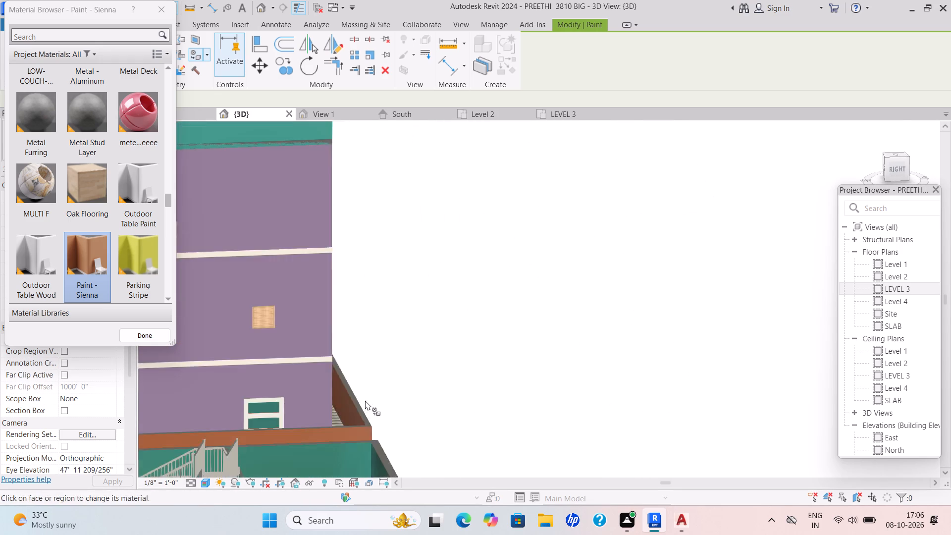
scroll(365, 400, down, 1)
middle_drag(393, 406, 459, 374)
scroll(472, 368, down, 4)
middle_drag(478, 368, 735, 235)
shift+middle_drag(428, 360, 406, 405)
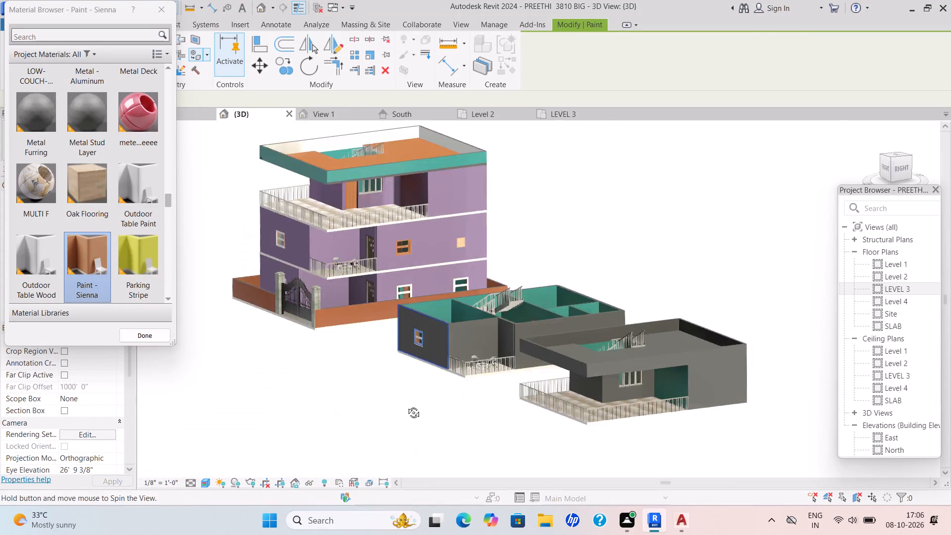
shift+middle_drag(406, 405, 397, 417)
shift+middle_drag(405, 307, 384, 337)
middle_drag(535, 284, 506, 385)
middle_drag(610, 281, 579, 437)
scroll(536, 247, up, 3)
middle_drag(514, 215, 507, 305)
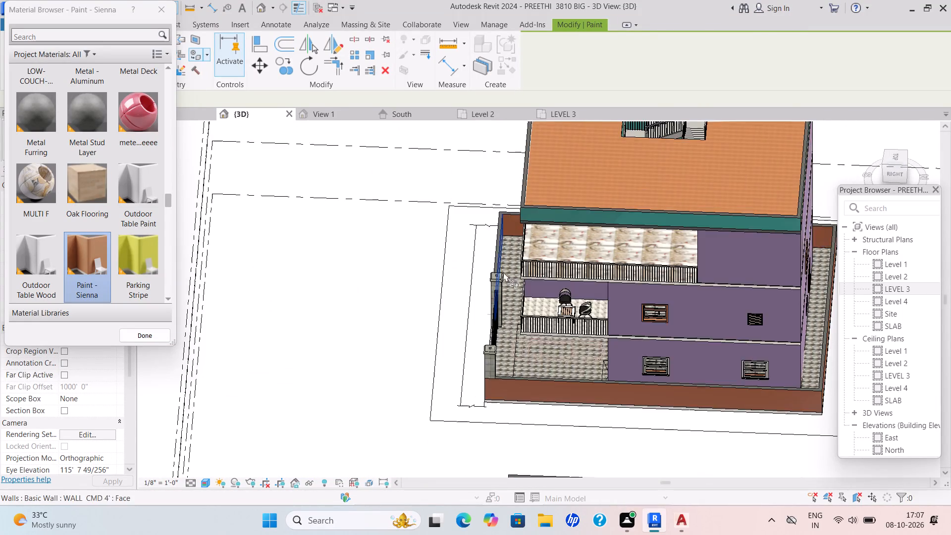
scroll(506, 262, up, 5)
click(492, 258)
Examine the compound walls, their end faces and the gate area around the stacked house for paint coverage.
scroll(492, 258, down, 3)
middle_drag(506, 236, 557, 146)
shift+middle_drag(563, 236, 556, 198)
scroll(572, 318, down, 2)
middle_drag(573, 319, 594, 210)
shift+middle_drag(631, 348, 584, 307)
scroll(628, 371, down, 6)
scroll(658, 410, down, 1)
middle_drag(658, 411, 584, 413)
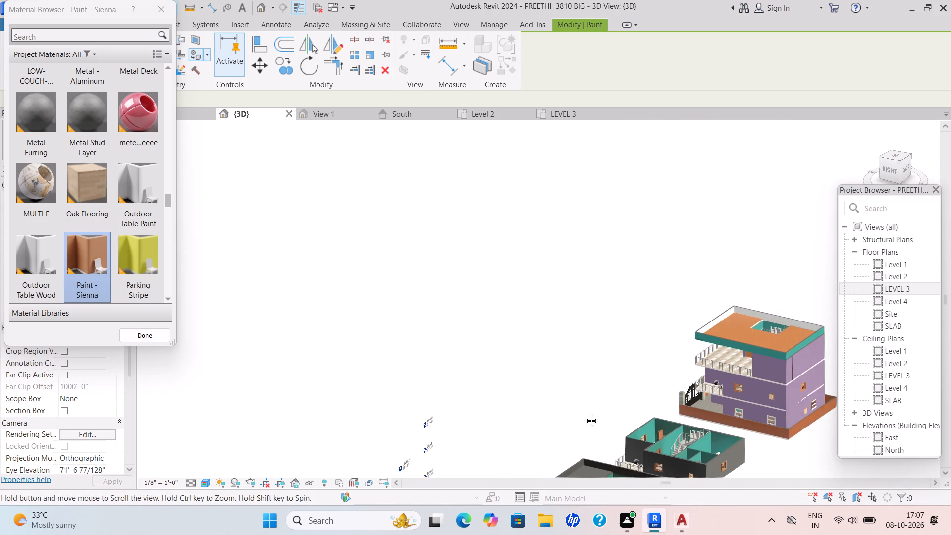
middle_drag(584, 413, 564, 397)
scroll(691, 374, up, 11)
scroll(563, 377, up, 3)
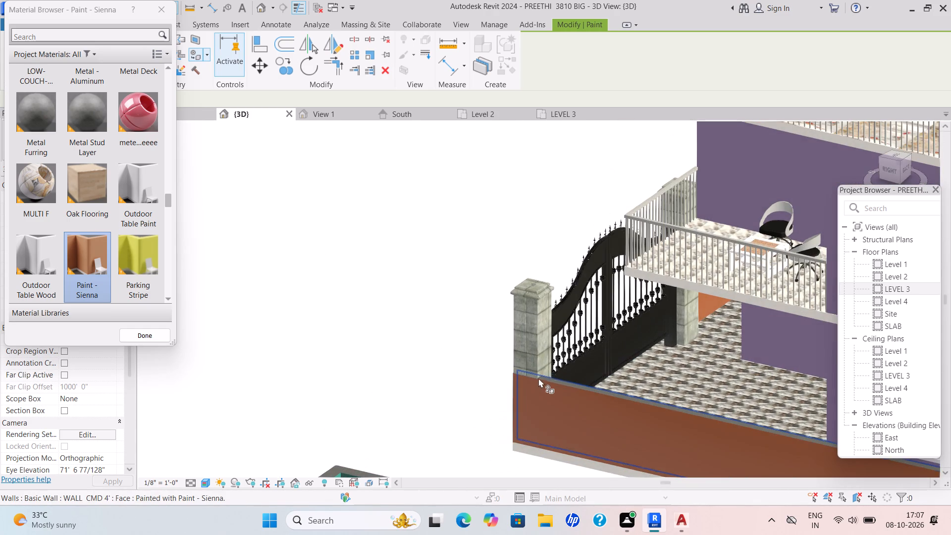
scroll(528, 398, down, 2)
shift+middle_drag(539, 406, 657, 379)
scroll(675, 354, down, 6)
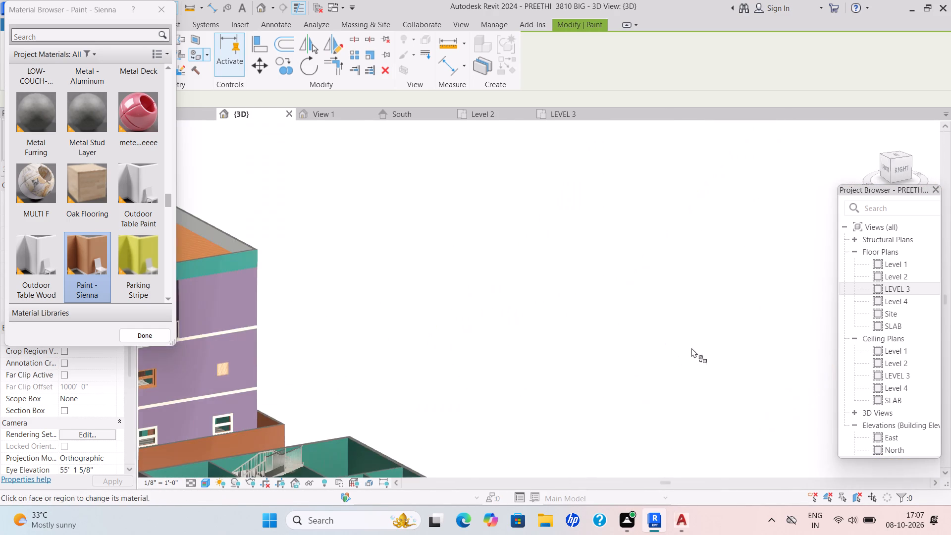
scroll(523, 400, down, 6)
shift+middle_drag(341, 453, 413, 415)
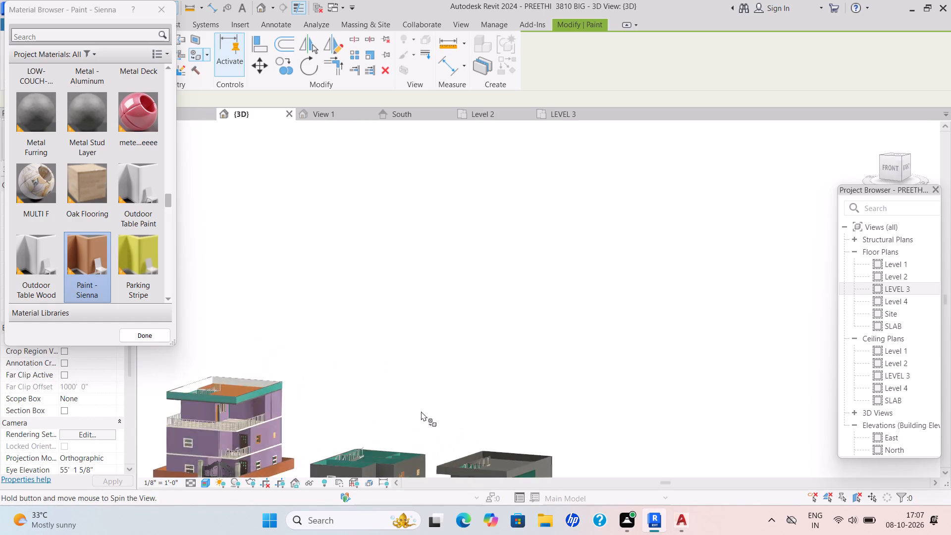
middle_drag(400, 431, 510, 351)
scroll(506, 356, up, 18)
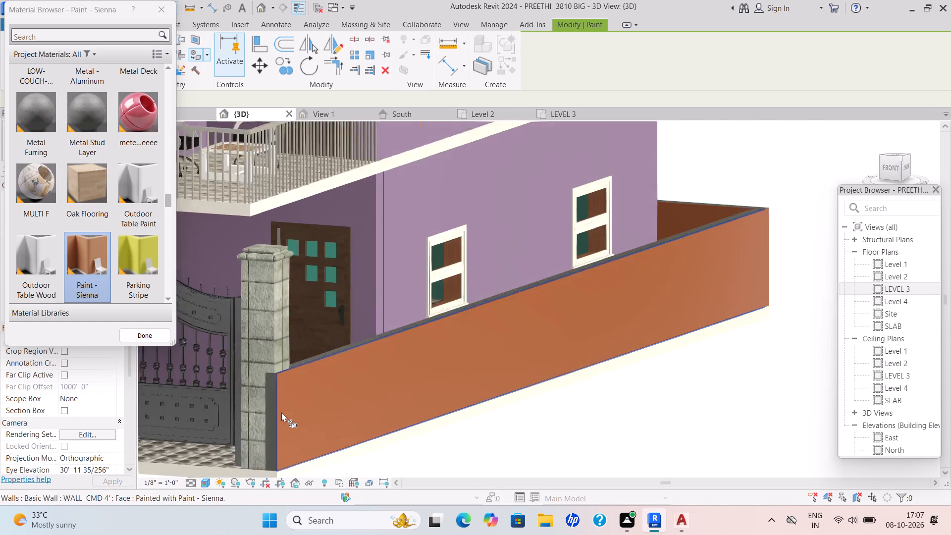
middle_drag(299, 413, 467, 391)
scroll(471, 390, up, 2)
scroll(532, 370, down, 6)
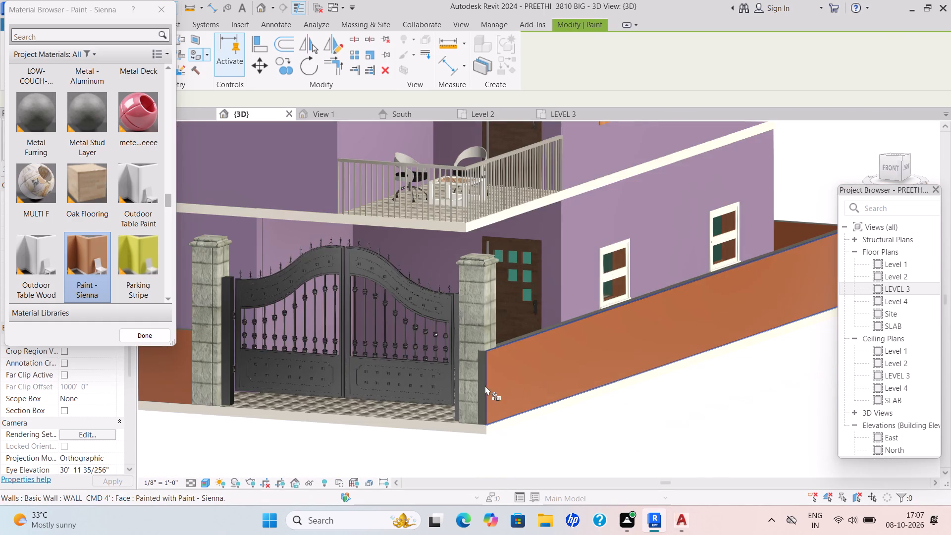
scroll(485, 385, down, 2)
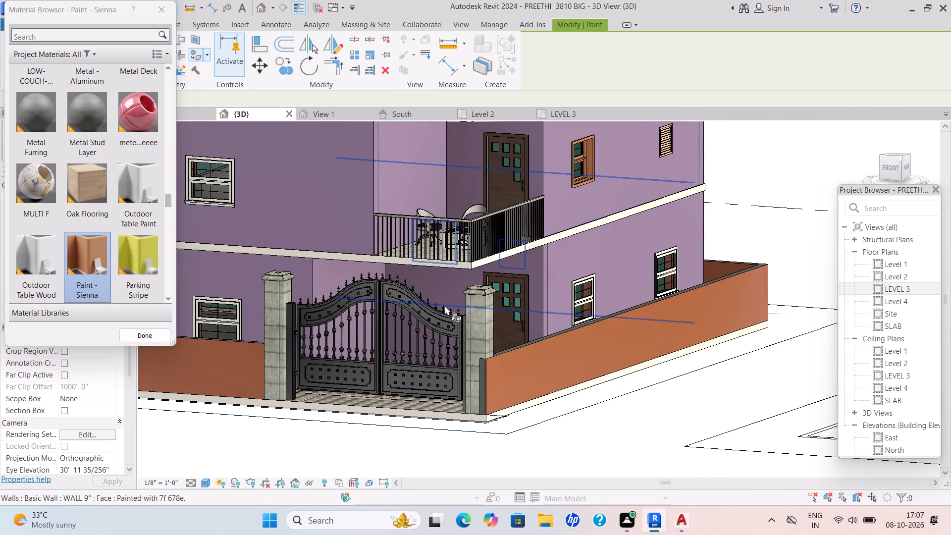
scroll(378, 308, down, 3)
middle_drag(425, 331, 450, 348)
Paint the top face of the compound wall on the gate's right side with the Clad - White material.
scroll(450, 348, up, 1)
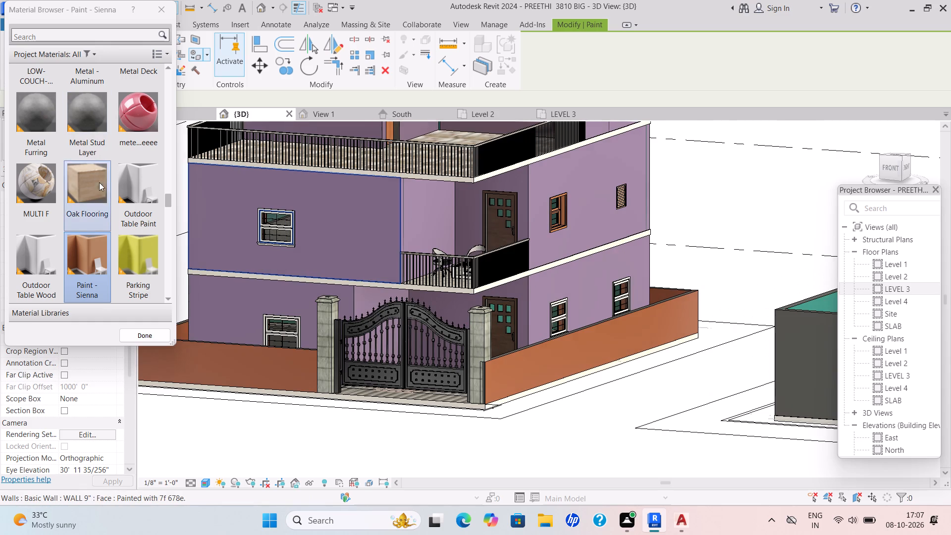
scroll(53, 249, up, 5)
scroll(53, 249, down, 3)
scroll(53, 249, up, 3)
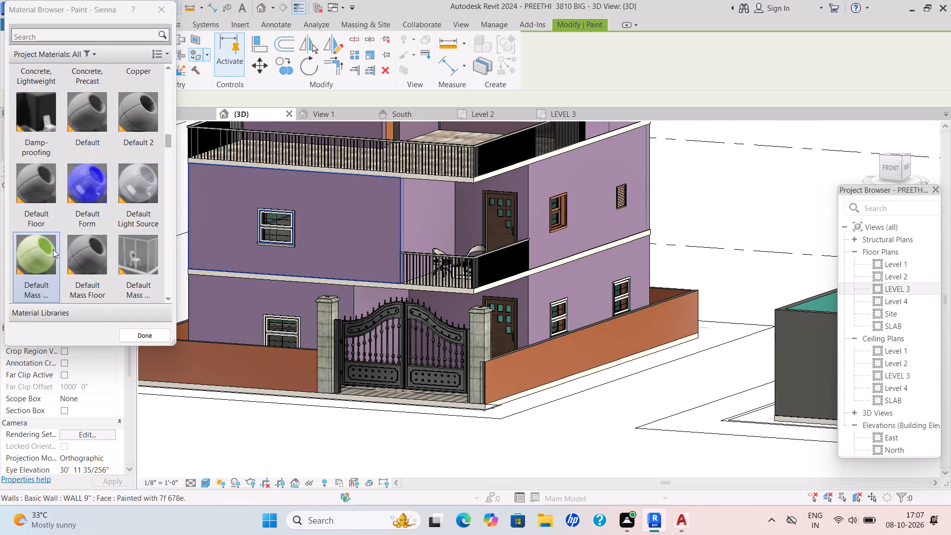
scroll(53, 249, down, 1)
scroll(53, 249, up, 14)
scroll(68, 233, down, 5)
scroll(68, 233, up, 1)
scroll(68, 233, down, 1)
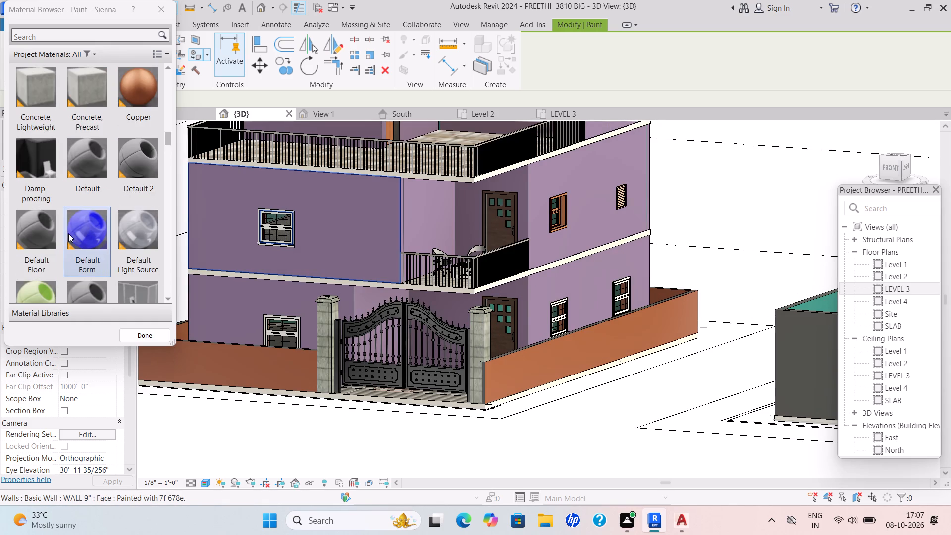
scroll(68, 232, down, 4)
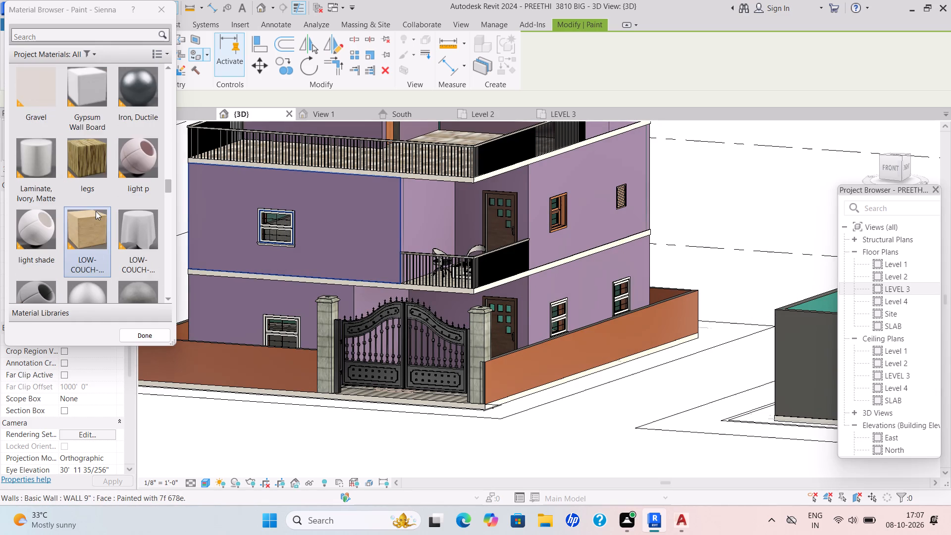
scroll(96, 211, down, 15)
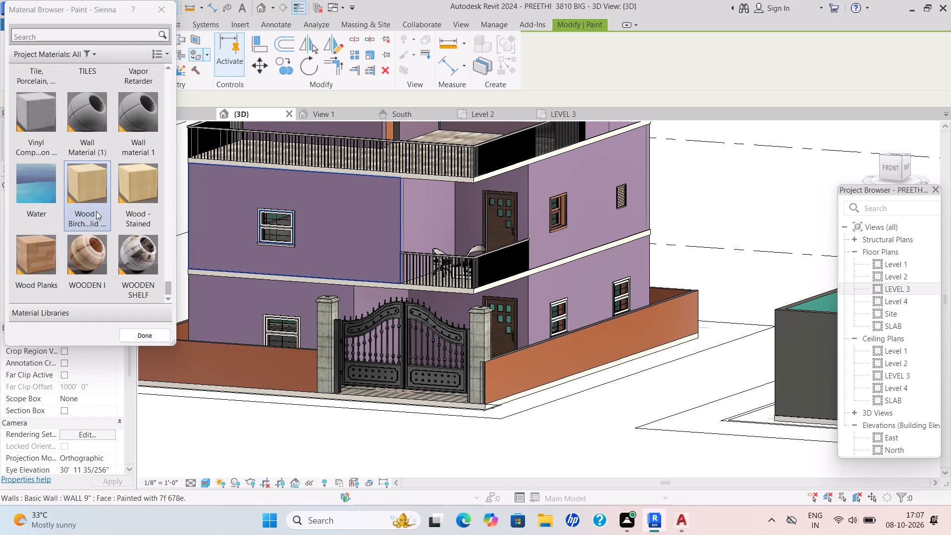
scroll(96, 211, up, 7)
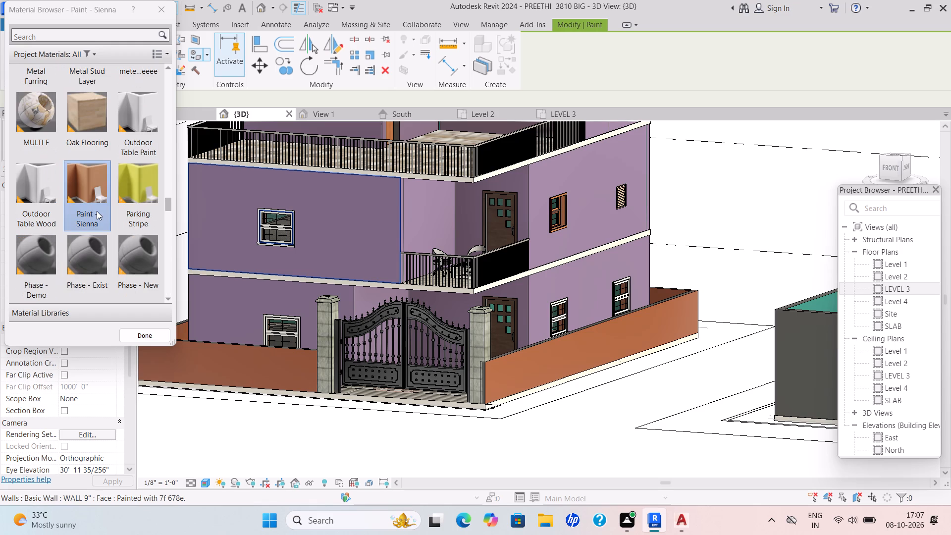
scroll(97, 211, up, 4)
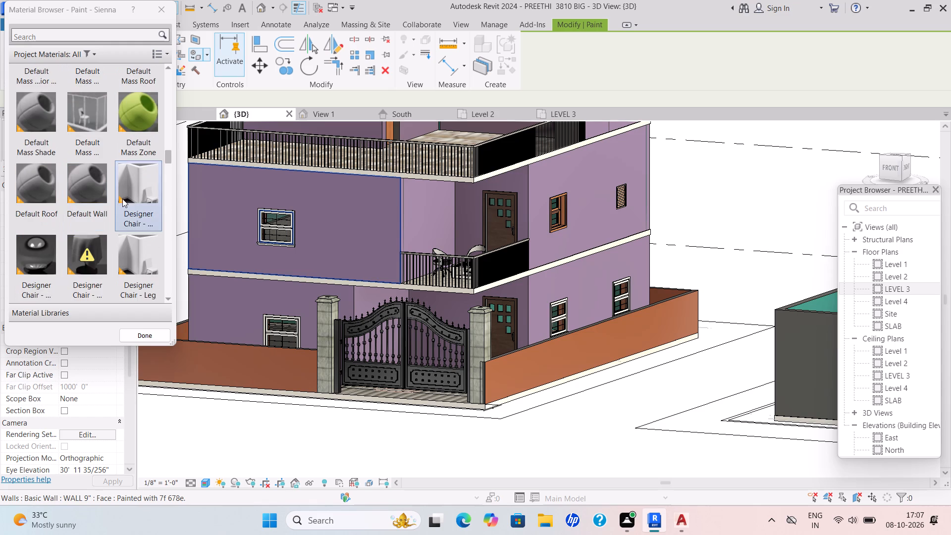
scroll(142, 245, up, 4)
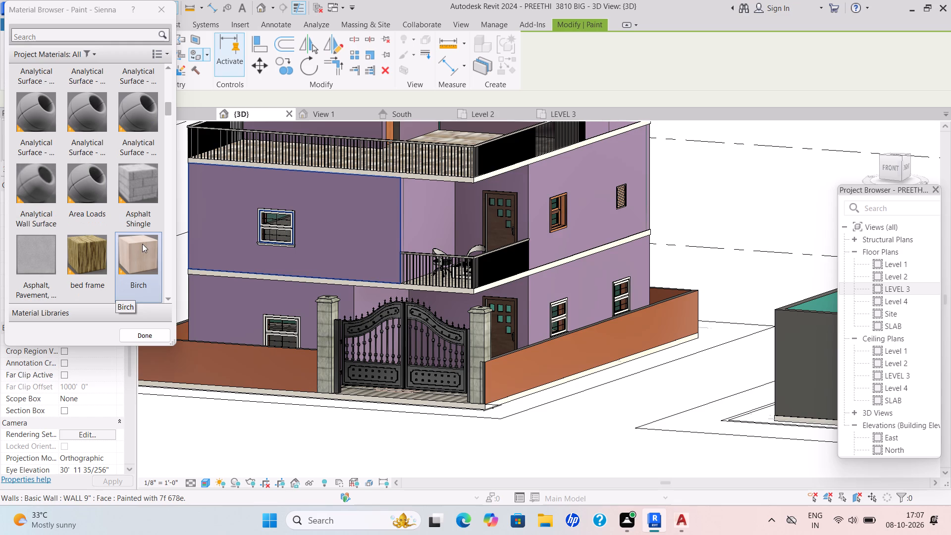
scroll(142, 244, up, 2)
scroll(50, 167, up, 10)
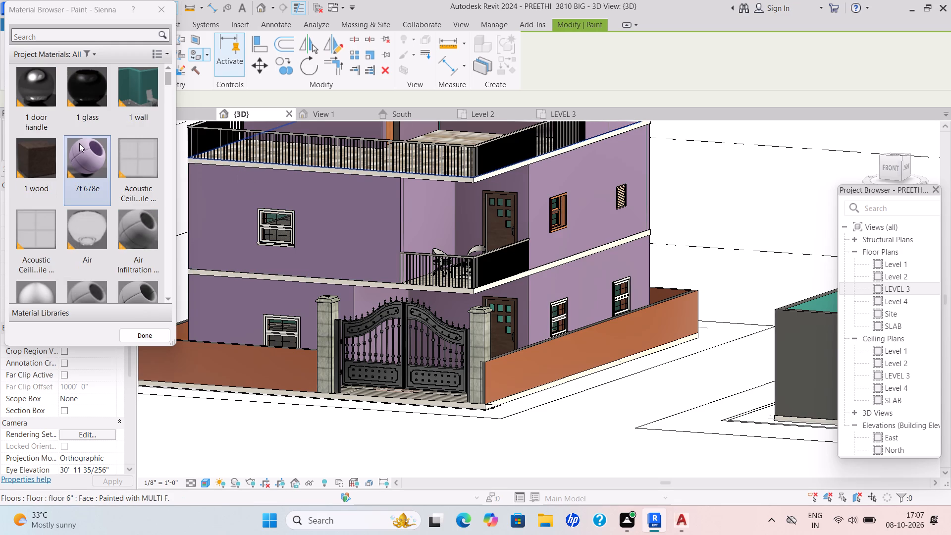
scroll(79, 143, up, 2)
scroll(84, 138, down, 4)
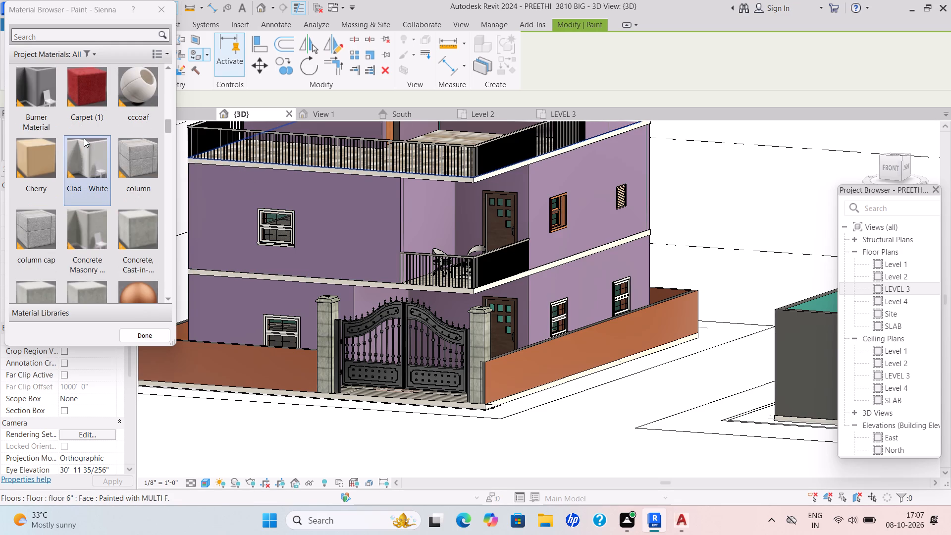
click(84, 160)
scroll(478, 349, up, 8)
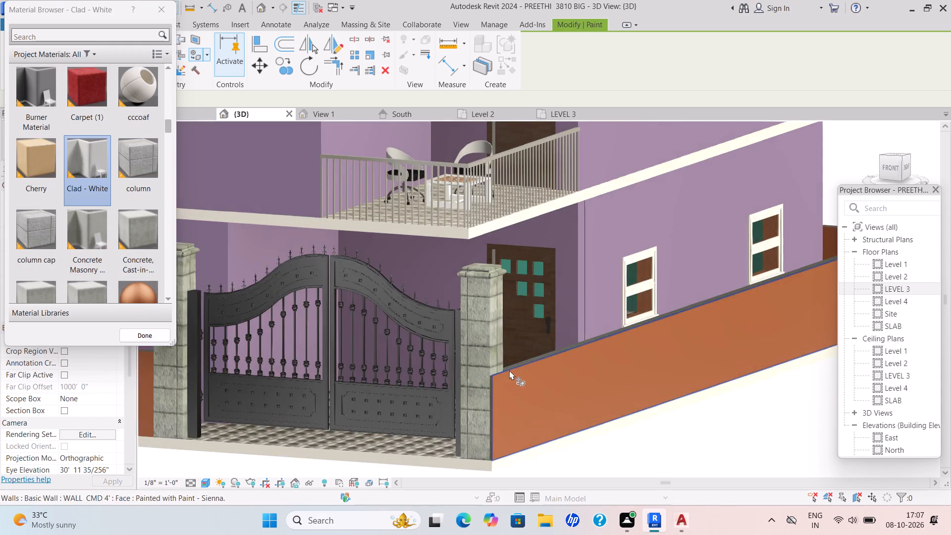
scroll(509, 370, up, 10)
click(522, 362)
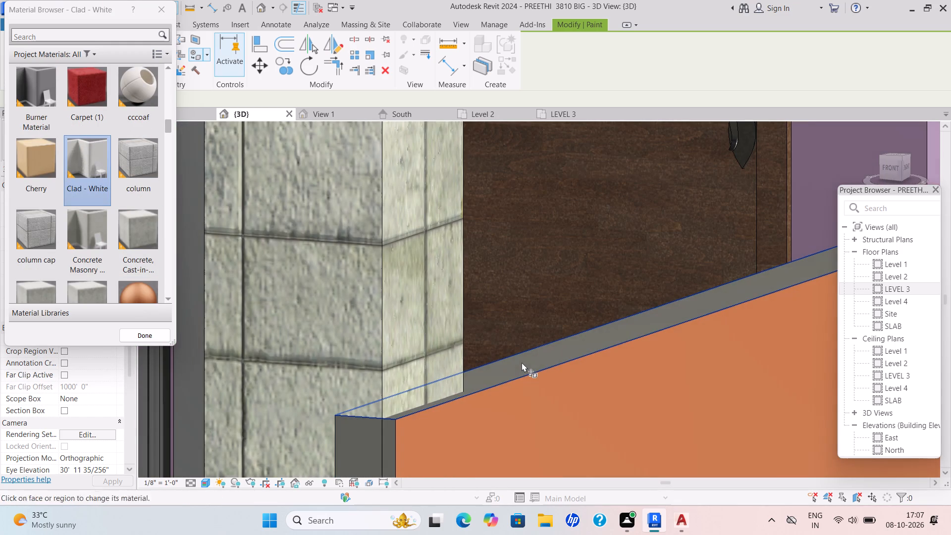
Paint the top face of the rear compound wall with the Clad - White material.
scroll(522, 363, down, 17)
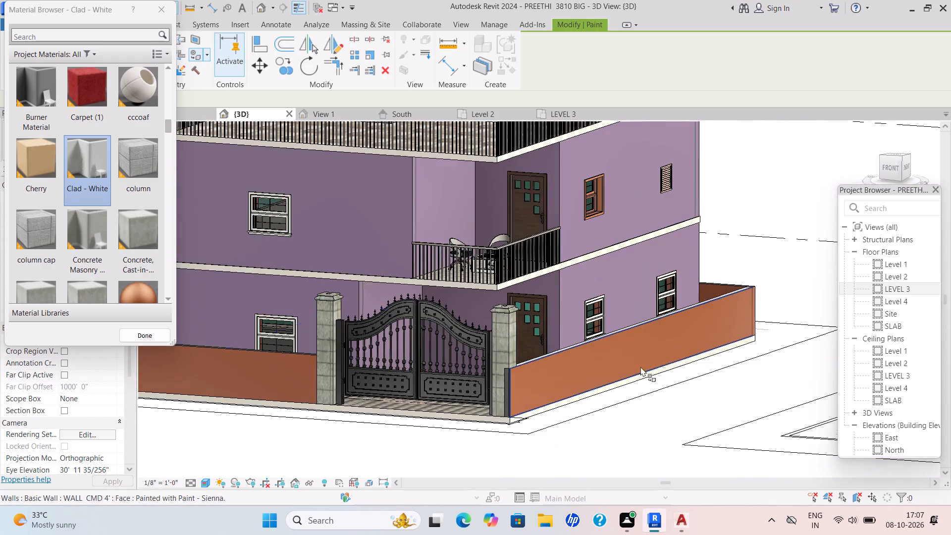
middle_drag(634, 377, 439, 449)
scroll(612, 400, down, 1)
scroll(441, 445, up, 1)
scroll(537, 365, up, 6)
scroll(294, 263, up, 4)
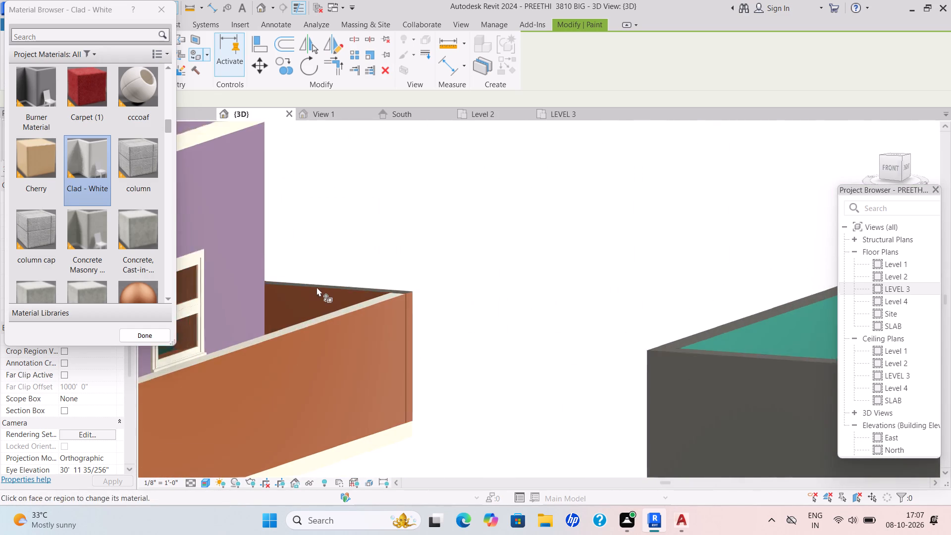
scroll(317, 287, up, 1)
scroll(382, 286, up, 9)
scroll(426, 288, up, 3)
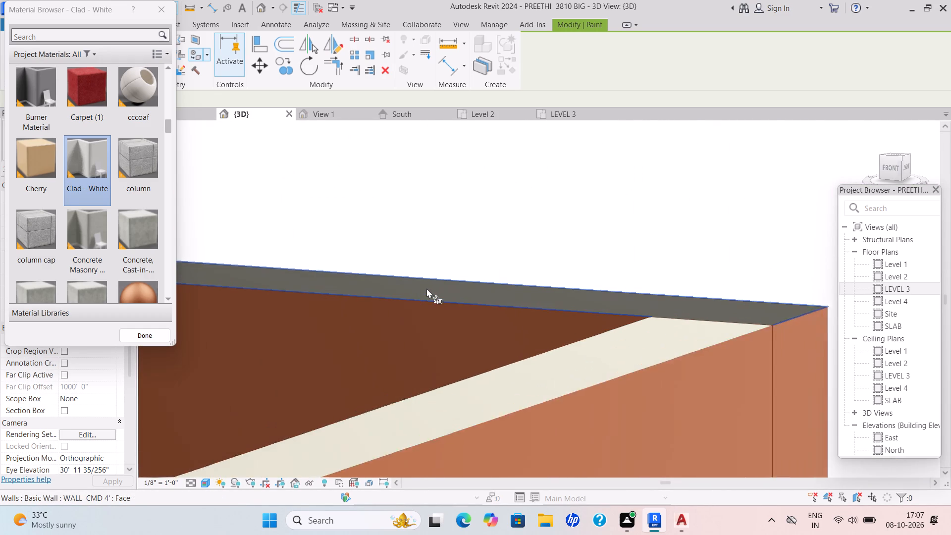
click(430, 279)
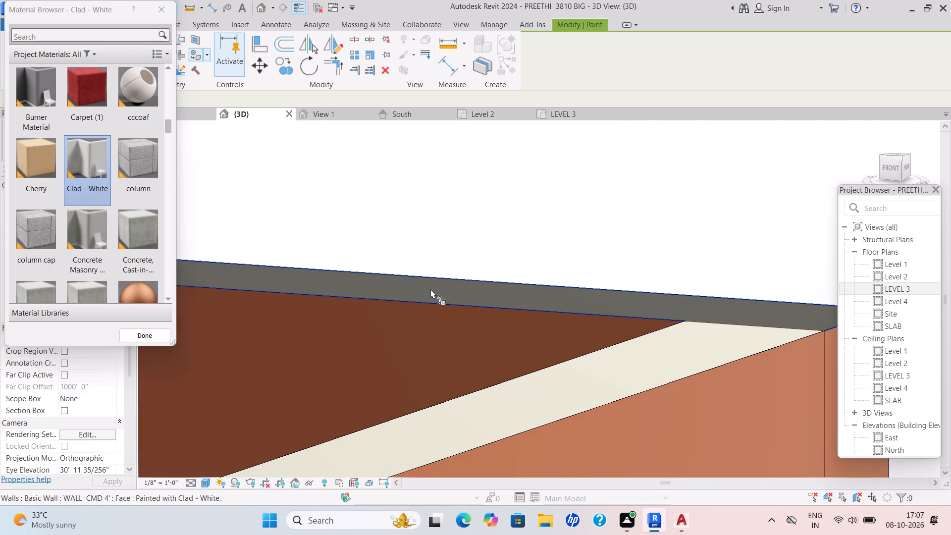
drag(430, 287, 431, 283)
Paint the top face of the front compound wall beside the gate with the Clad - White material.
scroll(431, 286, down, 8)
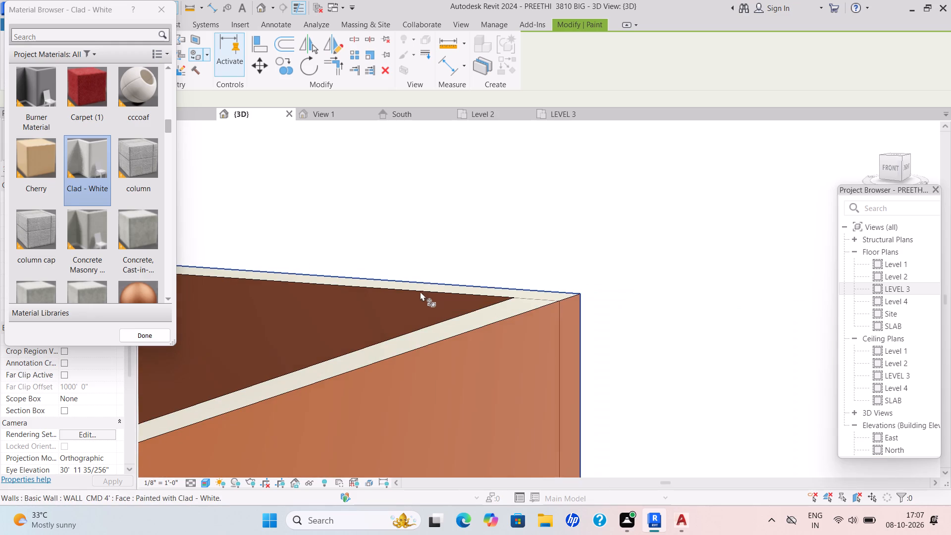
scroll(403, 355, down, 15)
middle_drag(413, 348, 577, 264)
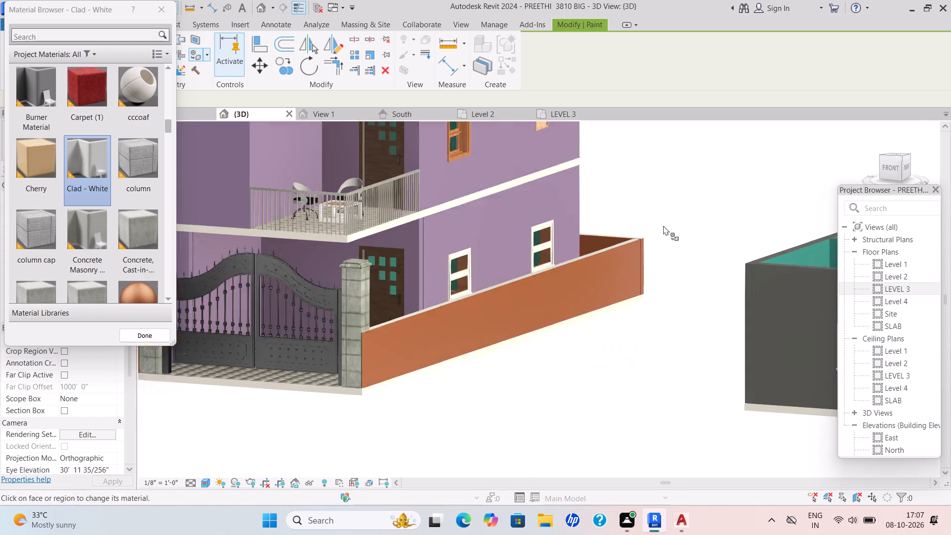
middle_drag(482, 319, 612, 244)
middle_drag(530, 298, 601, 412)
scroll(600, 412, up, 1)
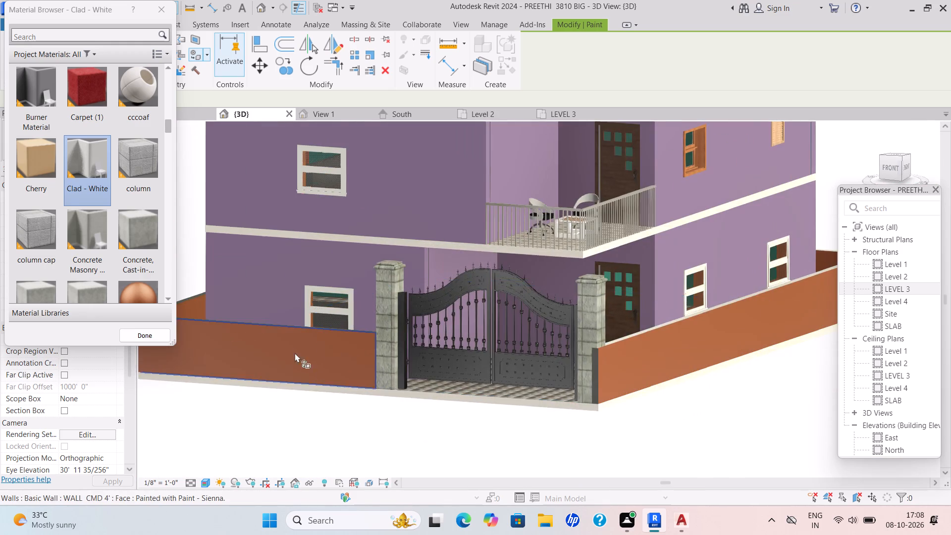
scroll(265, 339, up, 13)
scroll(417, 294, up, 4)
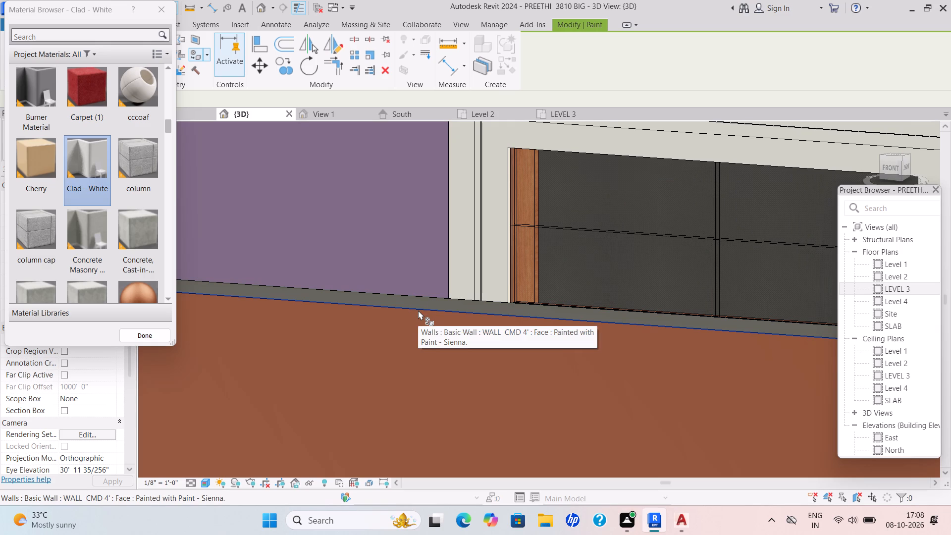
scroll(427, 305, up, 4)
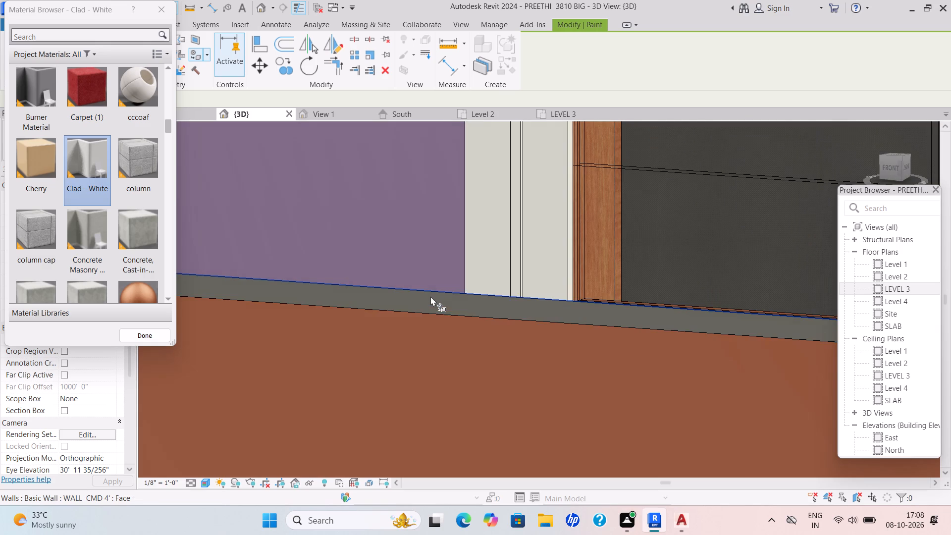
click(436, 298)
Paint the top face of the house's left-side compound wall with Clad - White and exit the Paint tool.
scroll(439, 297, down, 9)
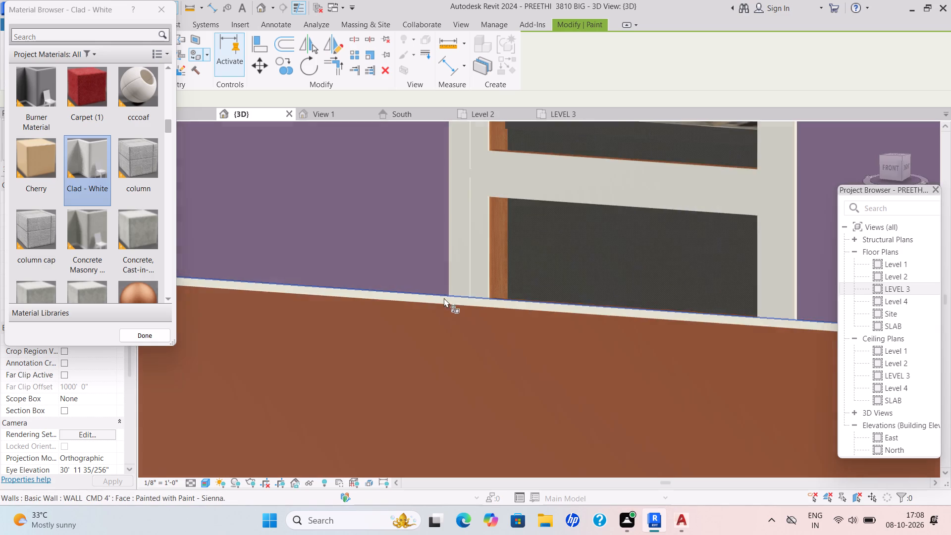
scroll(444, 298, down, 4)
middle_drag(488, 307, 637, 296)
scroll(537, 309, down, 4)
scroll(324, 257, up, 5)
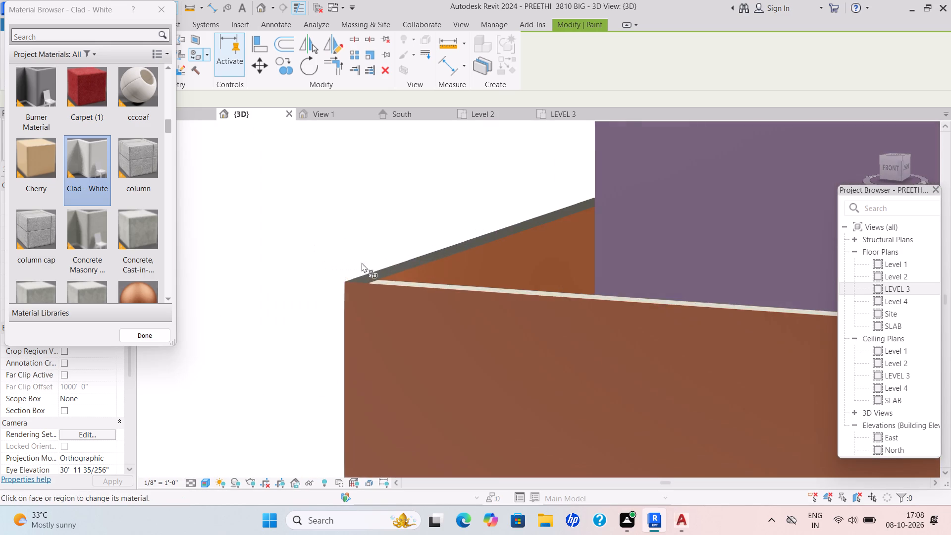
scroll(372, 254, up, 6)
click(396, 297)
scroll(406, 291, down, 6)
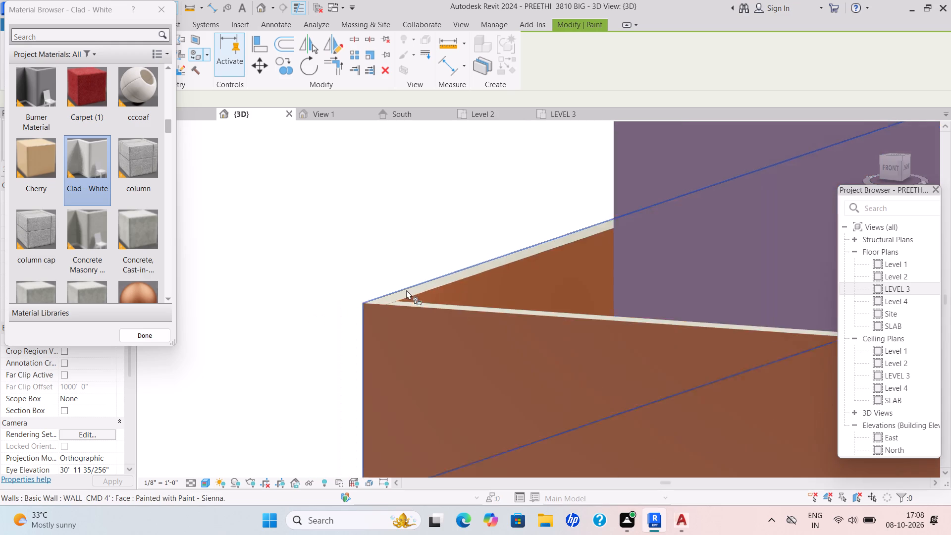
scroll(406, 290, down, 16)
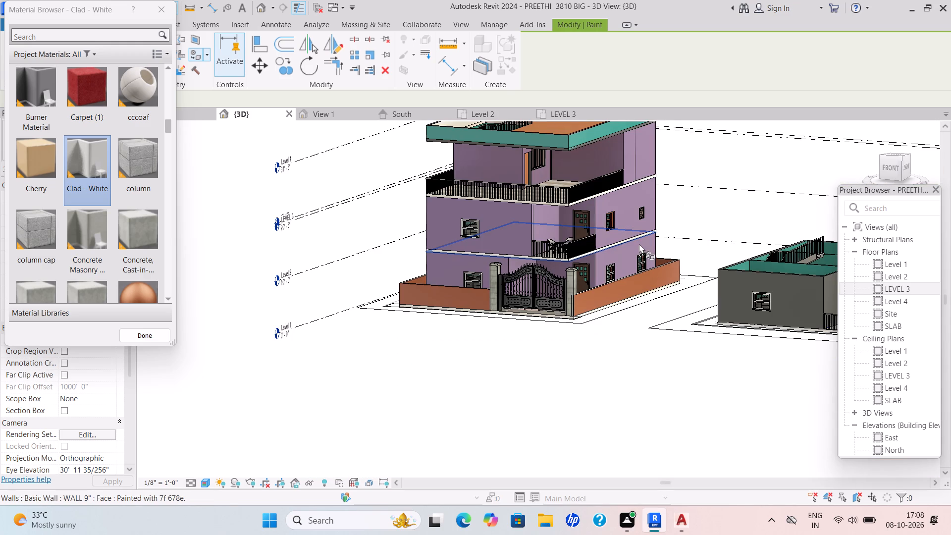
scroll(563, 322, up, 6)
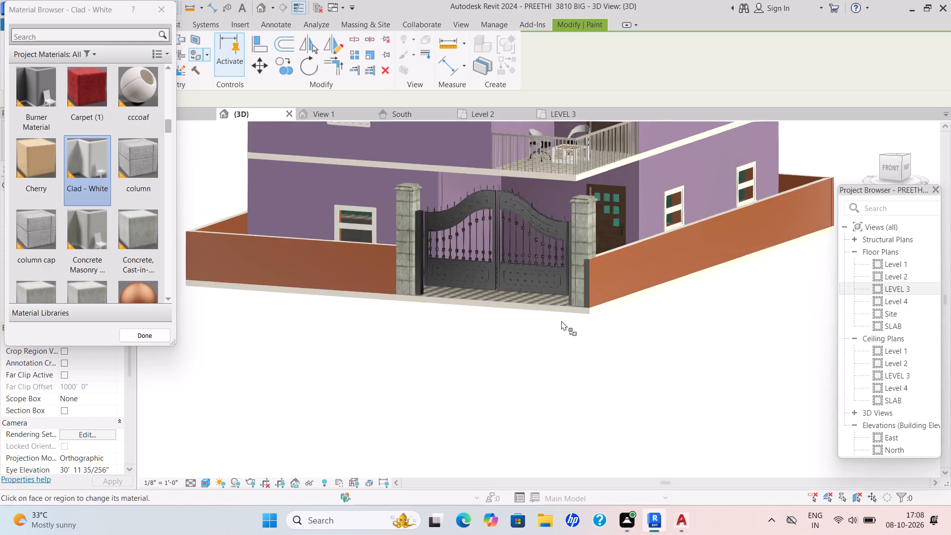
middle_drag(547, 278, 548, 303)
scroll(595, 320, up, 3)
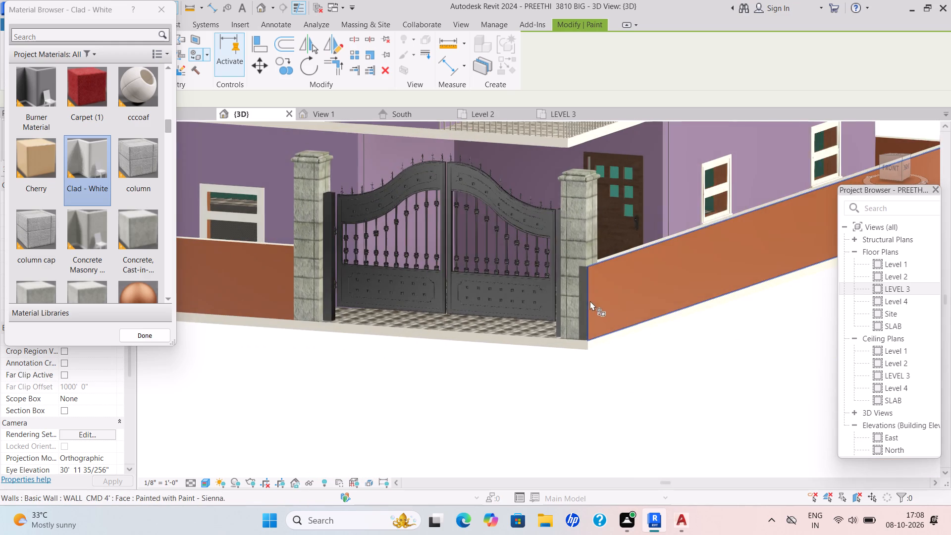
key(Escape)
In the Level 1 floor plan, nudge the gate about 1'-3" away from the right-side compound wall, toward the kitchen side.
click(185, 110)
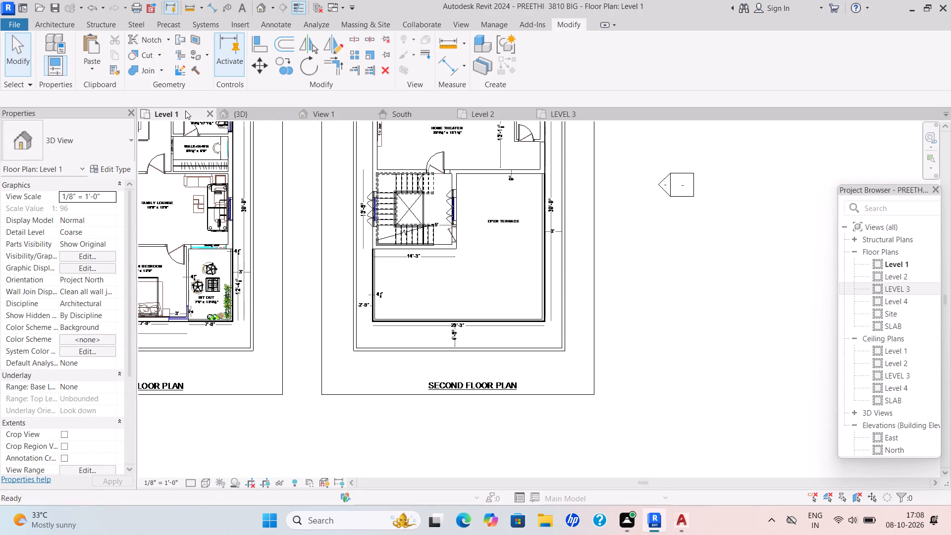
scroll(347, 231, down, 5)
middle_drag(399, 258, 496, 280)
scroll(450, 279, down, 4)
scroll(300, 316, up, 7)
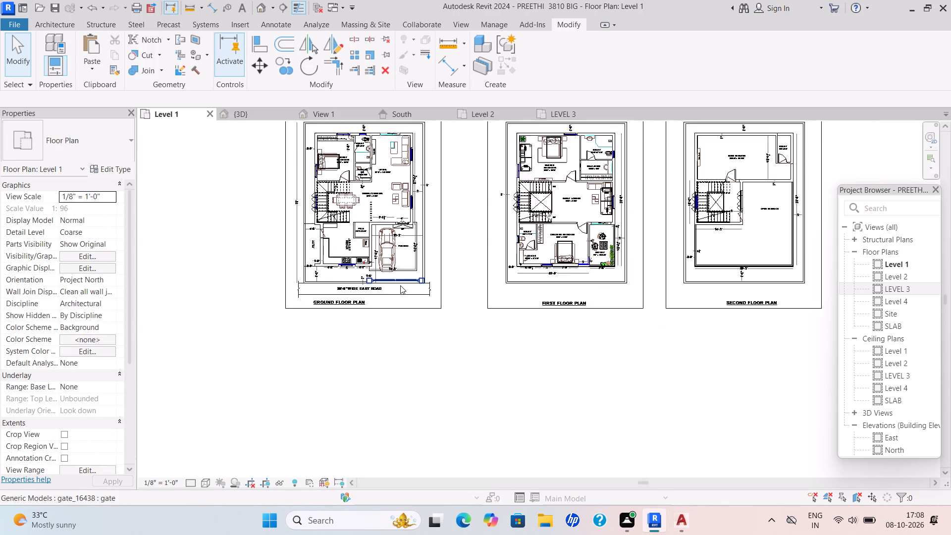
scroll(400, 285, up, 7)
click(406, 270)
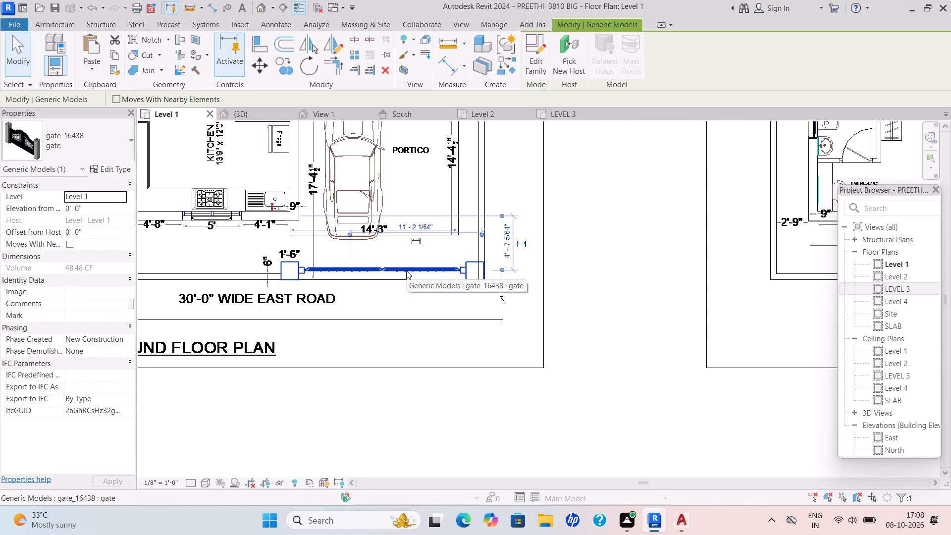
key(Left)
key(Left)
key(Left)
key(Left)
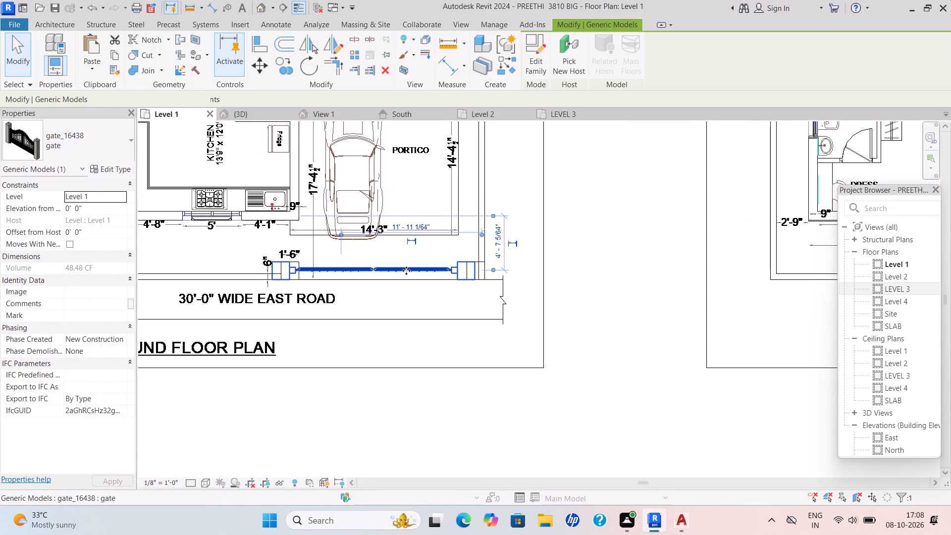
key(Left)
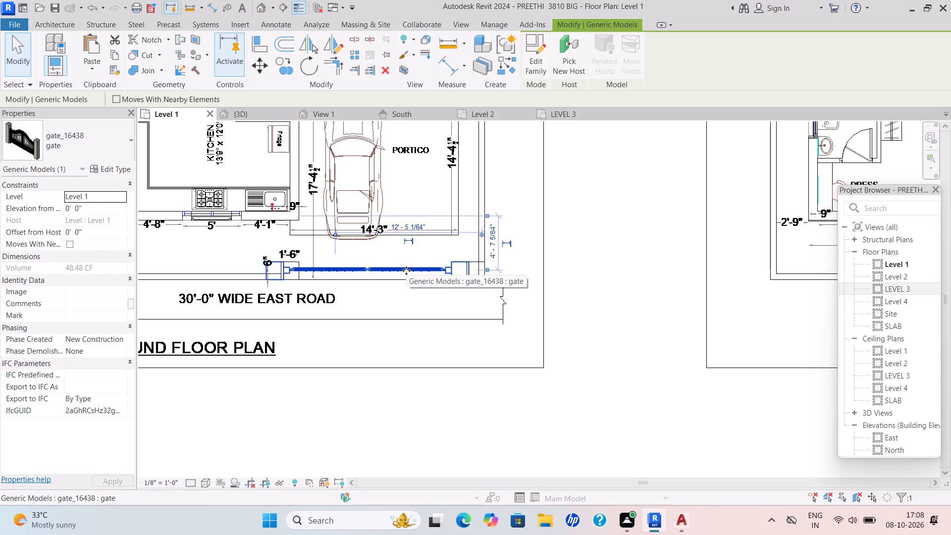
Extend the front compound wall's gate-side end across the gate opening to the right-side compound wall's corner, about 35'-6" long overall.
scroll(406, 270, up, 5)
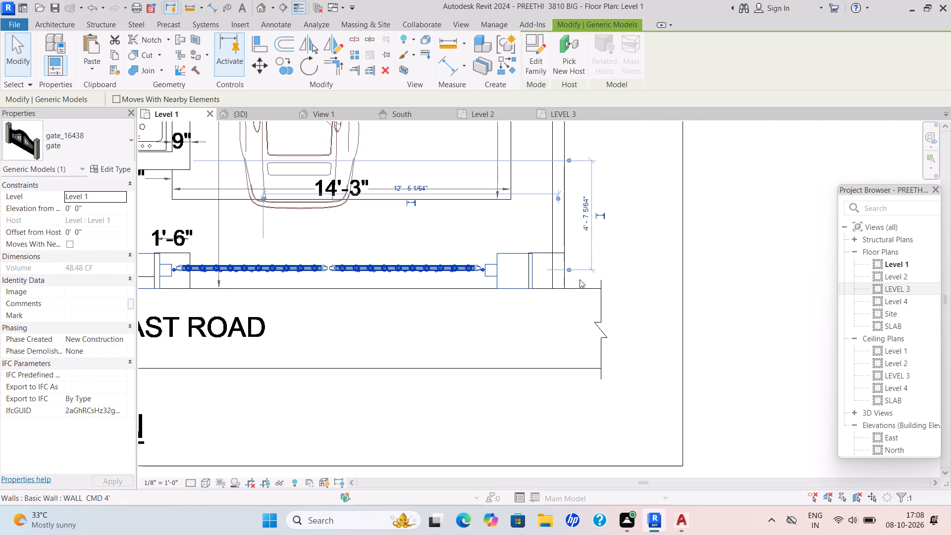
scroll(573, 279, down, 6)
click(343, 282)
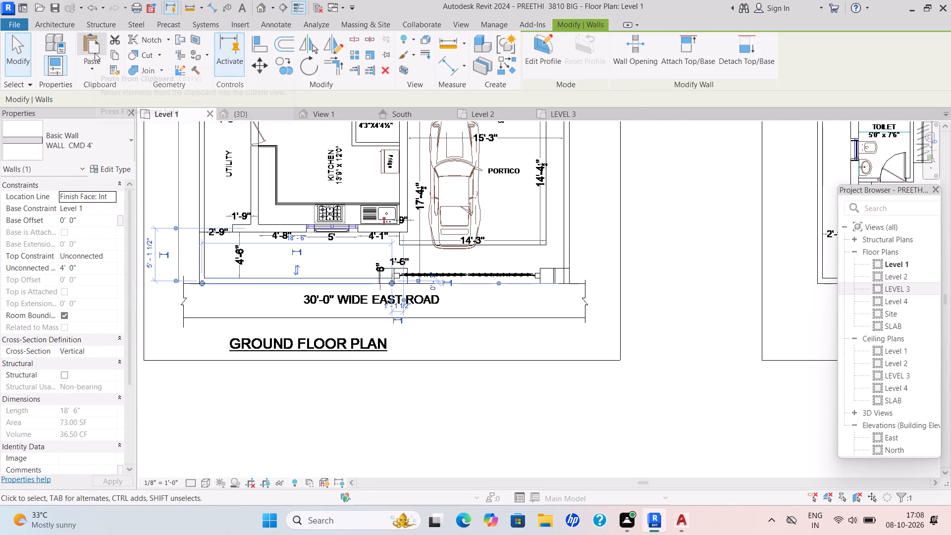
drag(393, 285, 557, 292)
scroll(571, 282, up, 3)
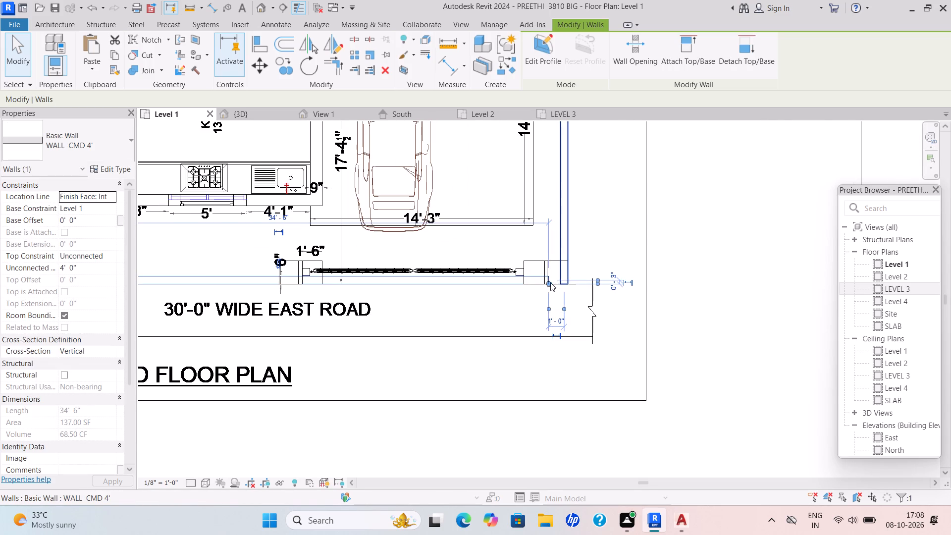
drag(548, 282, 566, 284)
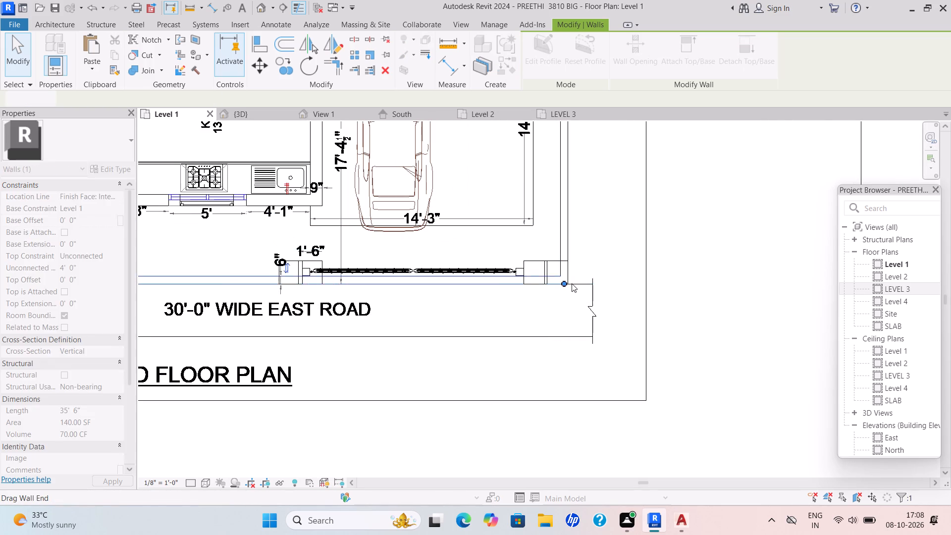
scroll(572, 283, up, 9)
drag(550, 286, 560, 285)
scroll(570, 280, down, 4)
scroll(562, 276, up, 6)
drag(557, 292, 576, 294)
scroll(562, 289, up, 4)
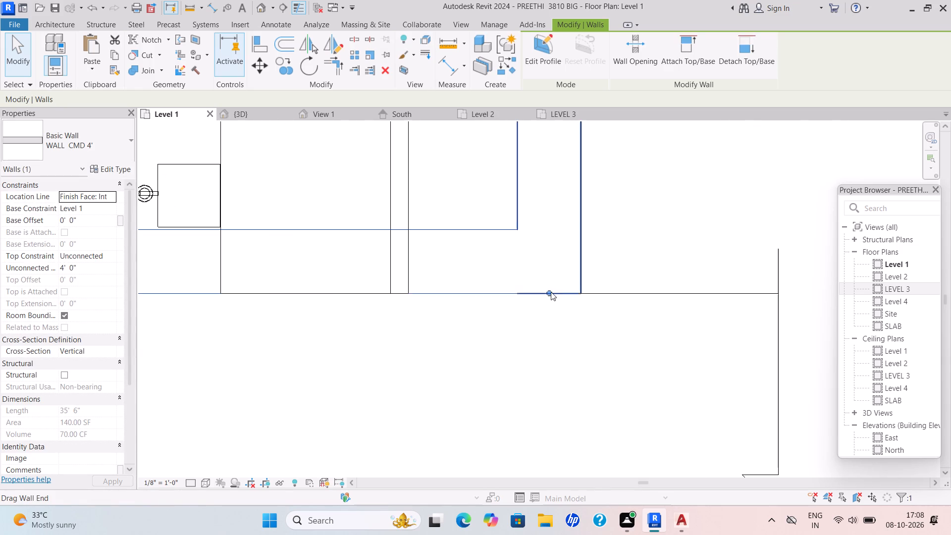
drag(547, 292, 579, 295)
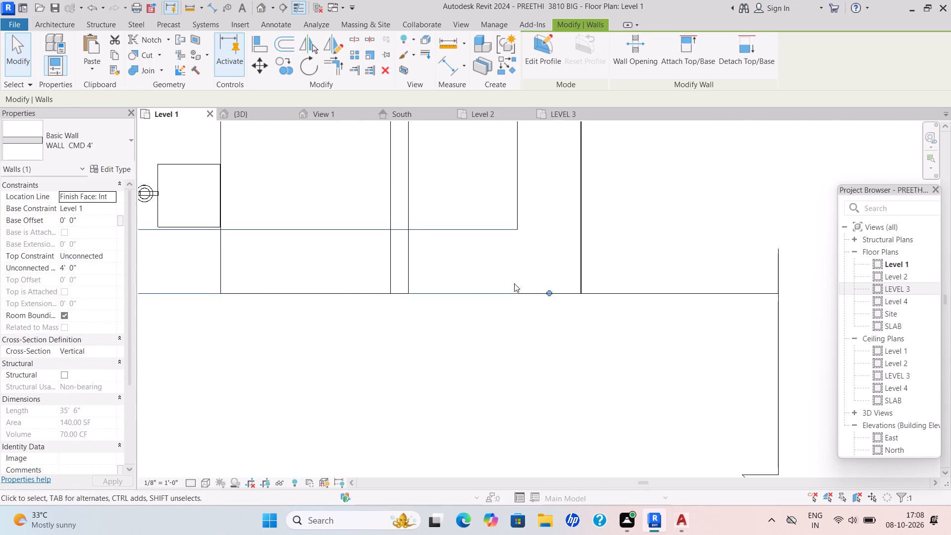
scroll(510, 281, down, 7)
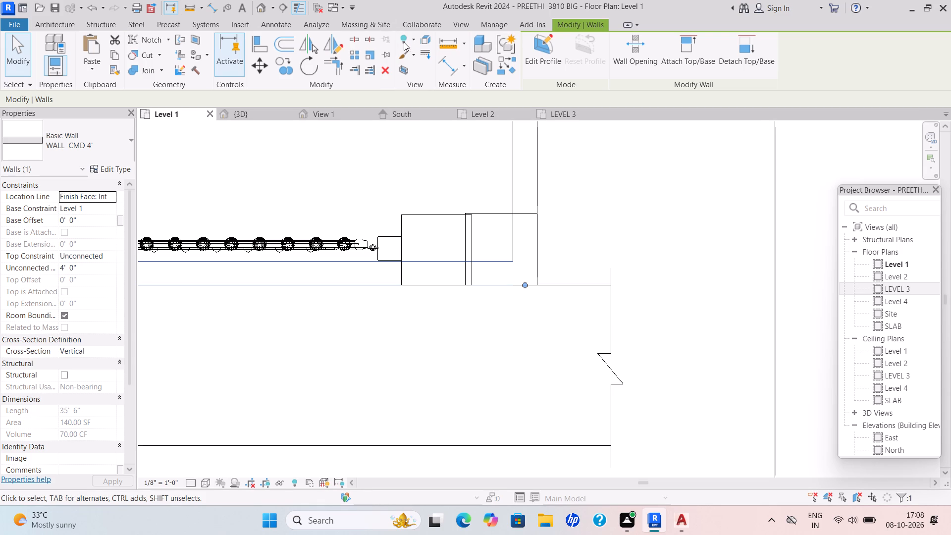
Split the extended front compound wall in front of the gate, about 4'-8" from its corner with the right-side compound wall.
click(358, 38)
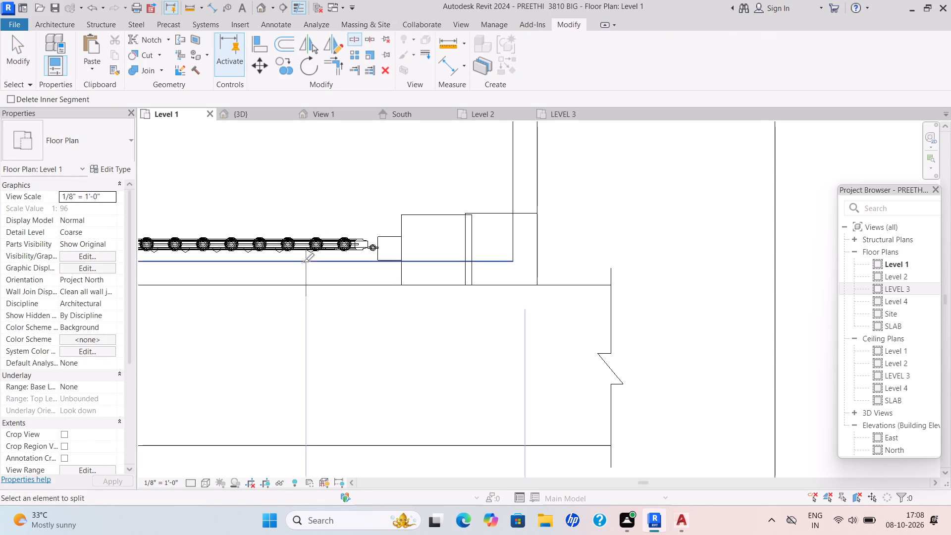
click(303, 266)
scroll(479, 243, down, 8)
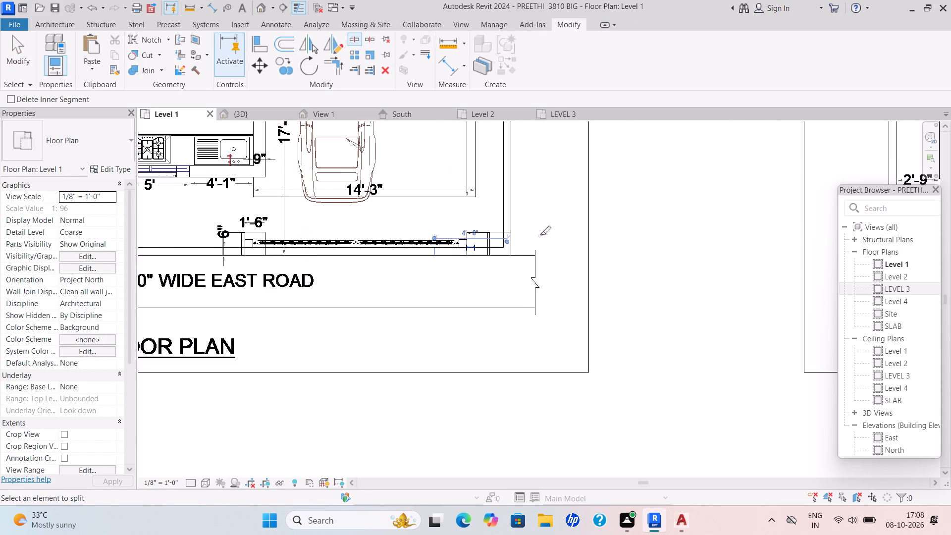
middle_drag(544, 239, 574, 238)
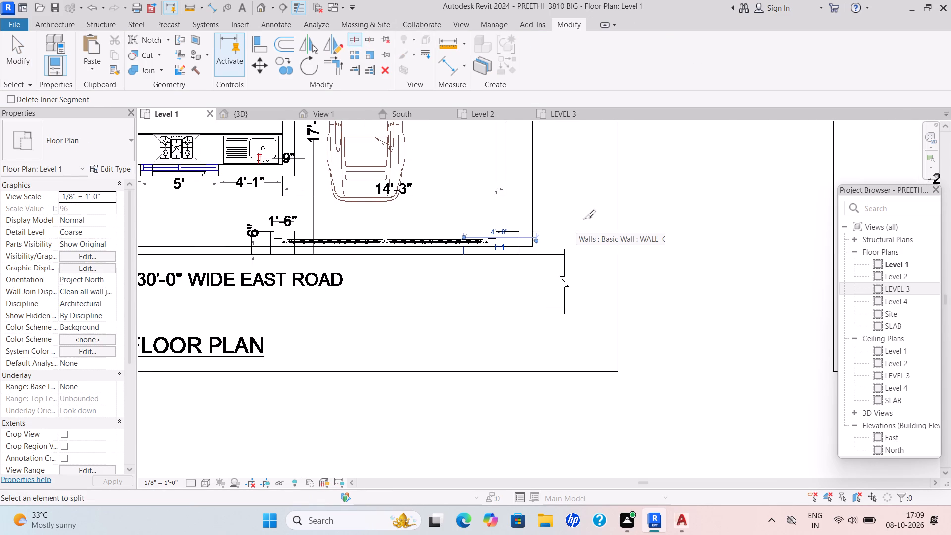
key(Escape)
key(Escape)
Shorten the short corner piece of the front wall to the gate's right pillar, leaving it about 1'-1" long.
click(479, 254)
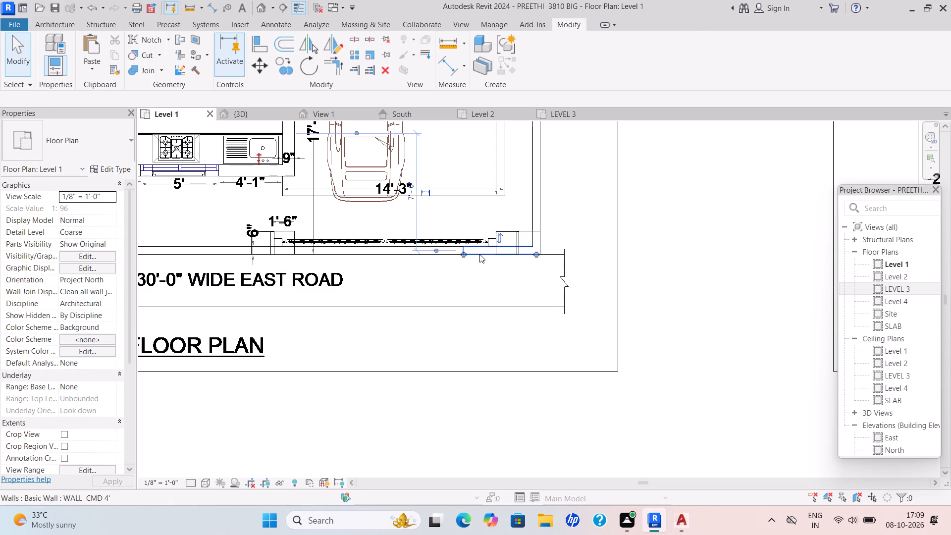
scroll(476, 255, up, 5)
drag(451, 257, 458, 257)
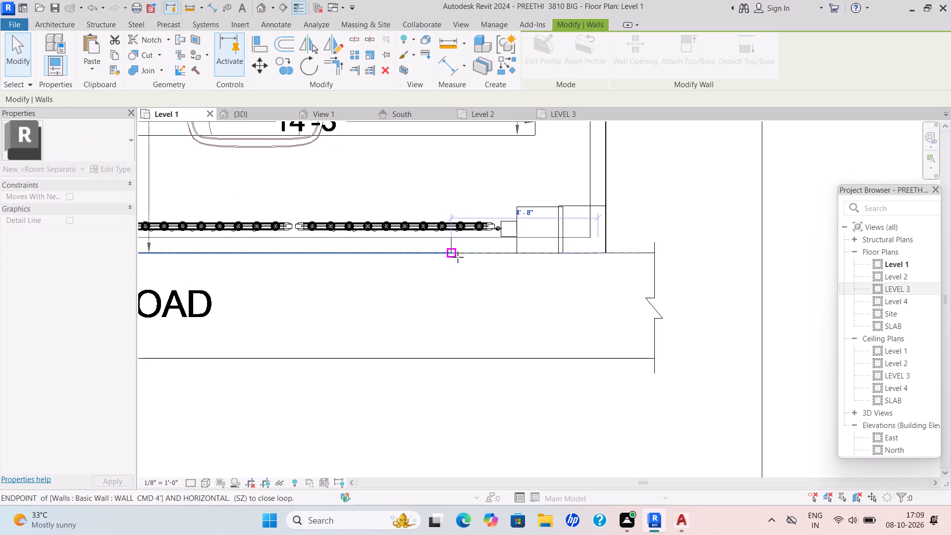
drag(458, 257, 560, 254)
scroll(560, 254, up, 7)
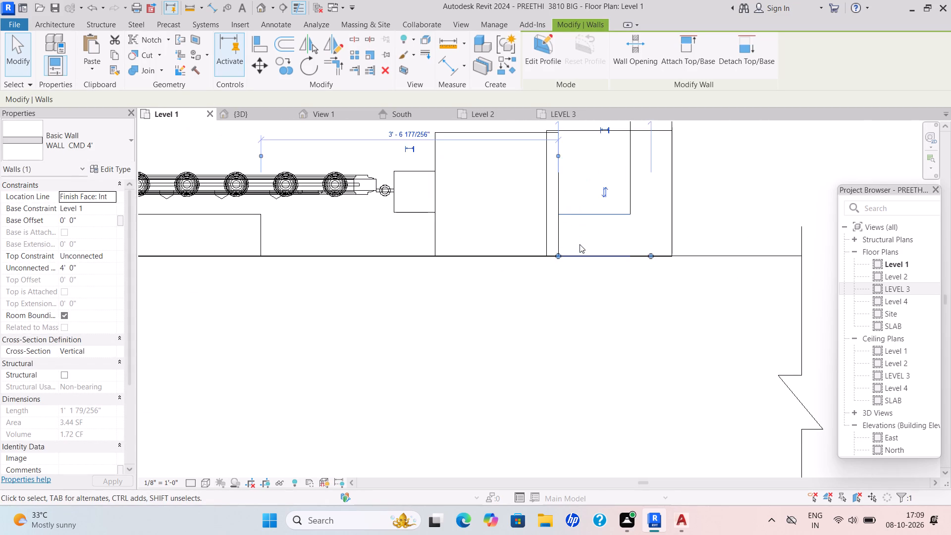
key(Escape)
Pull the long front wall piece back across the gate opening to the kitchen-side gate pillar, about 18'-8" long.
scroll(580, 244, down, 6)
middle_drag(606, 246, 625, 247)
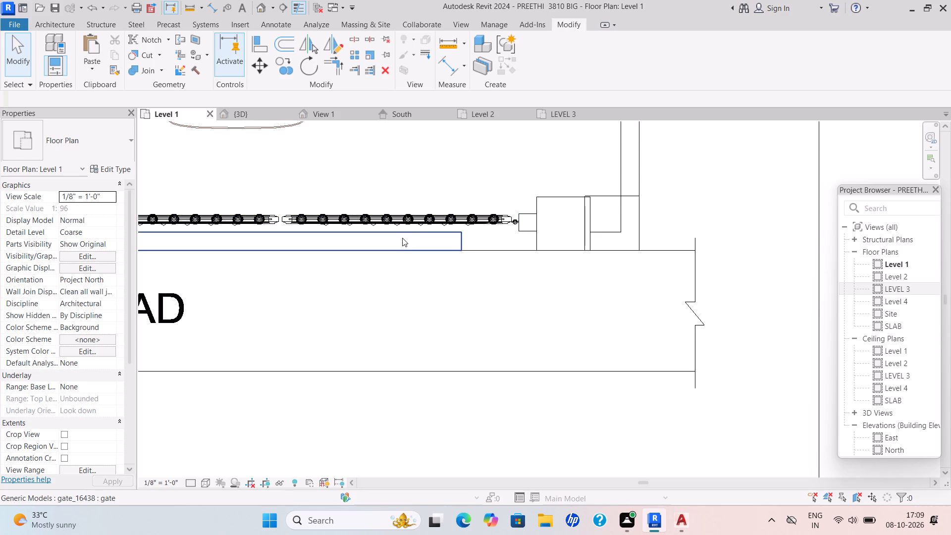
click(402, 238)
scroll(506, 228, down, 3)
middle_drag(511, 232, 655, 237)
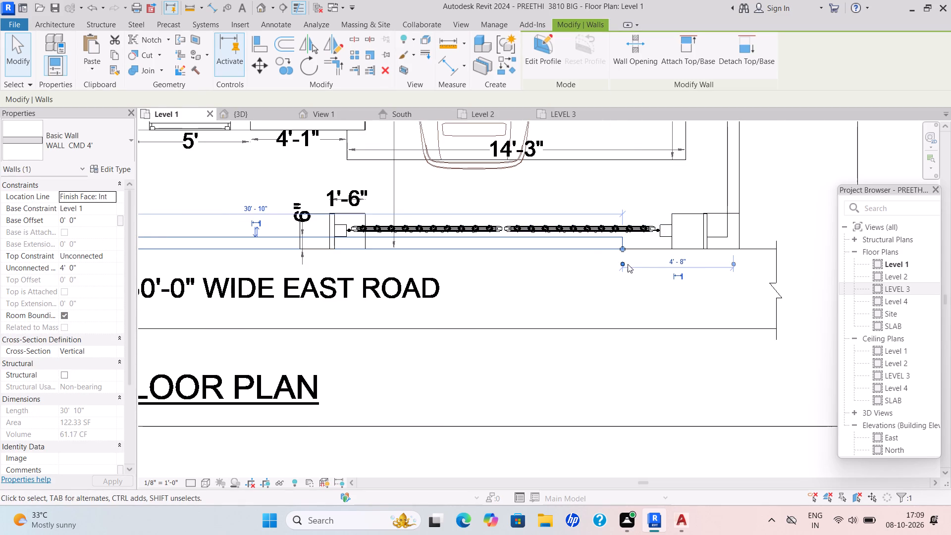
drag(622, 252, 356, 240)
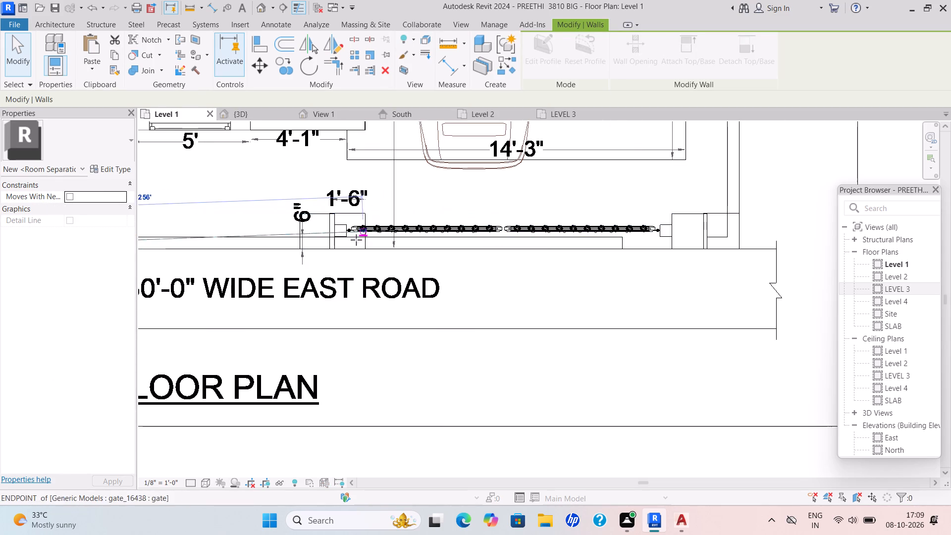
drag(356, 240, 330, 249)
scroll(331, 249, up, 6)
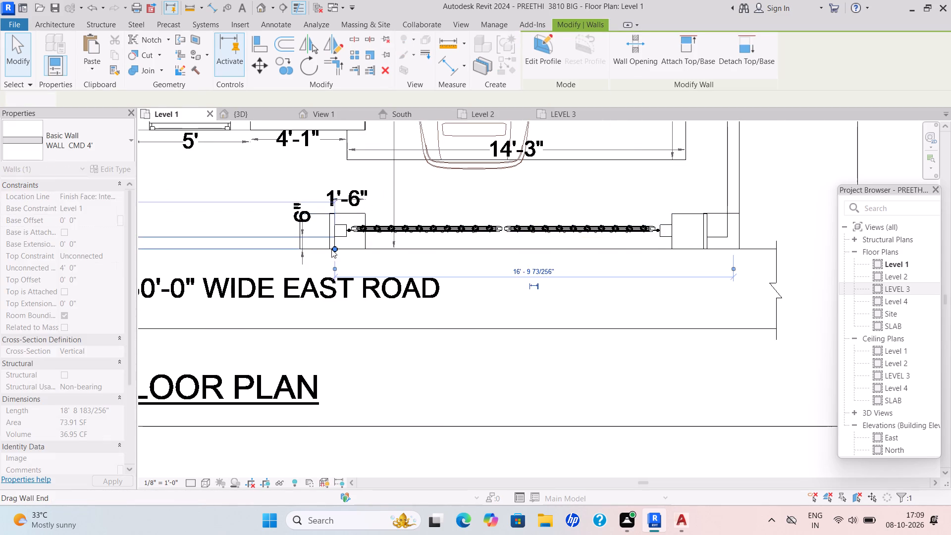
scroll(336, 247, up, 2)
key(Escape)
In the 3D view, examine how both front wall pieces meet the gate pillars.
scroll(395, 220, down, 5)
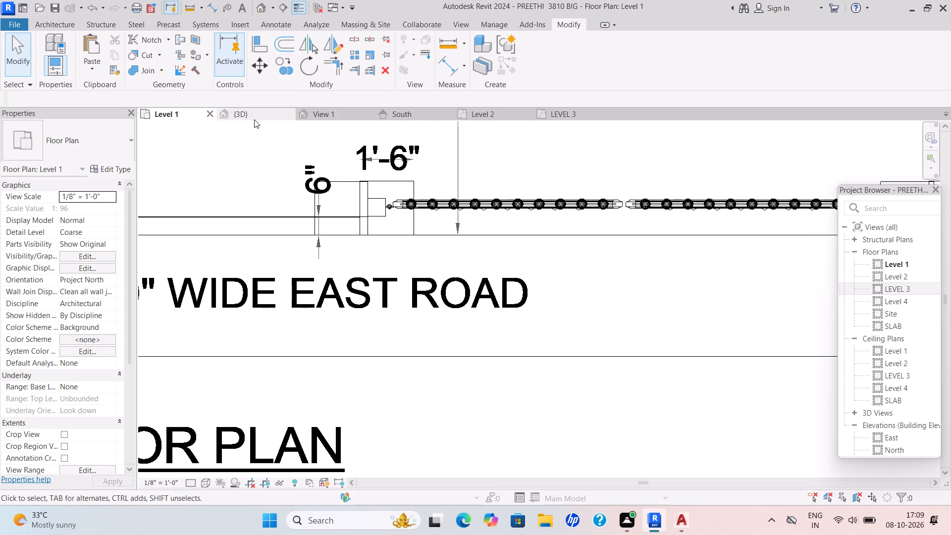
click(228, 110)
scroll(268, 137, down, 5)
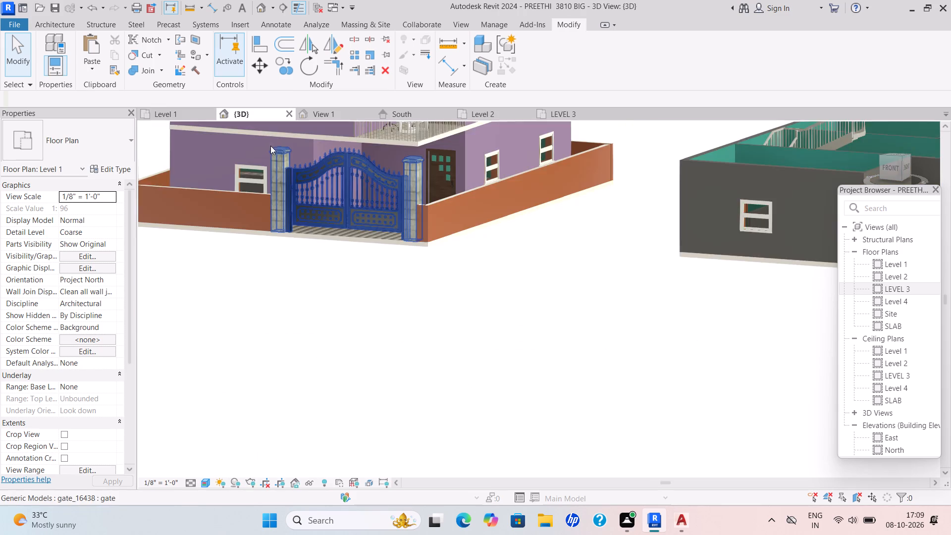
scroll(416, 204, up, 9)
scroll(474, 213, down, 2)
middle_drag(481, 214, 489, 234)
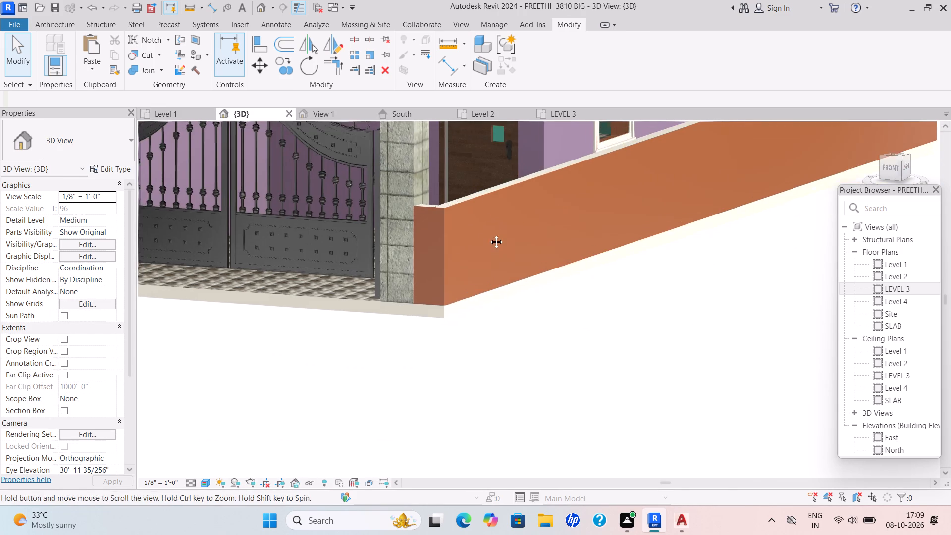
middle_drag(489, 234, 489, 237)
scroll(489, 237, down, 6)
scroll(419, 239, up, 2)
middle_drag(303, 219, 324, 231)
scroll(310, 223, up, 1)
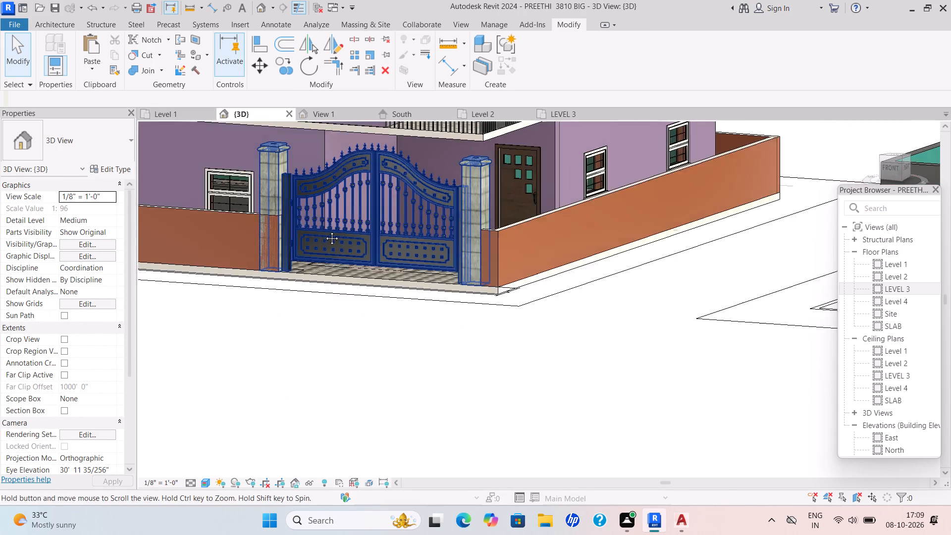
middle_drag(324, 231, 339, 236)
scroll(339, 236, up, 1)
In the Level 1 plan, shorten the kitchen-side front wall to 17'-3" so it ends at the gate pillar's outer face.
click(239, 228)
scroll(309, 298, up, 3)
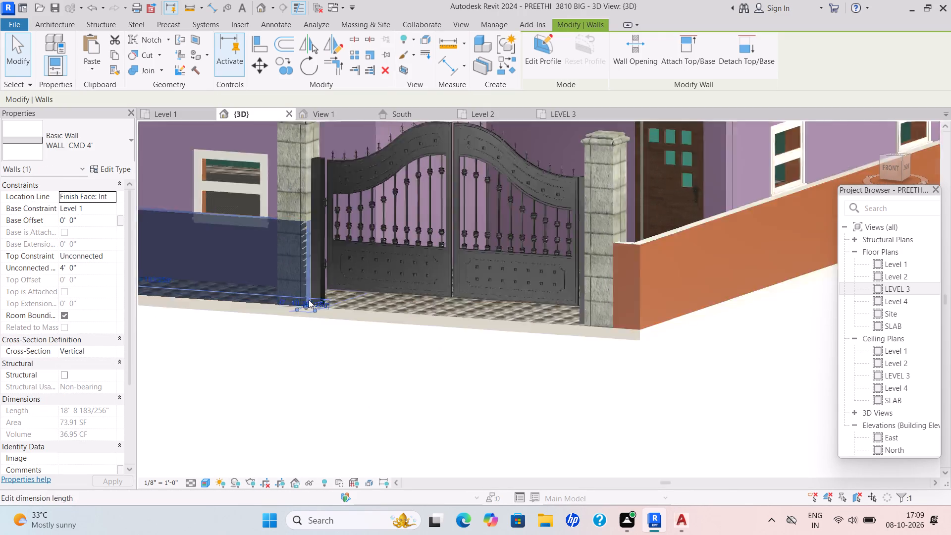
click(184, 114)
scroll(277, 208, down, 5)
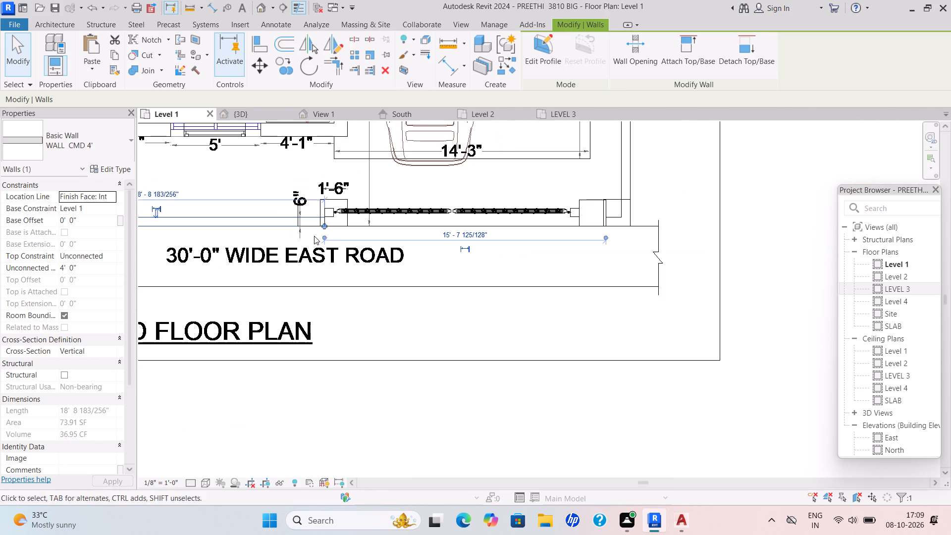
drag(324, 227, 299, 230)
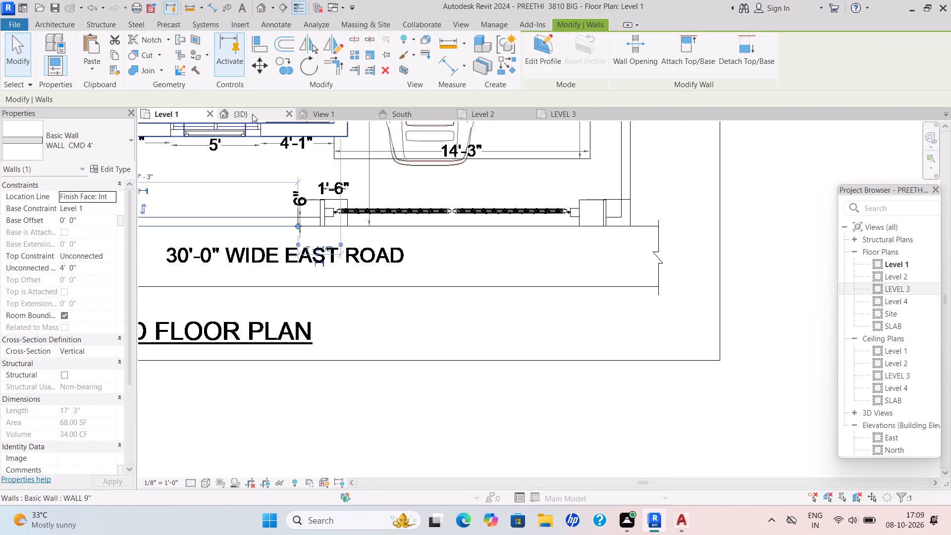
In the 3D view, check the shortened front wall against the gate pillar and corner piece.
click(230, 112)
scroll(336, 157, down, 3)
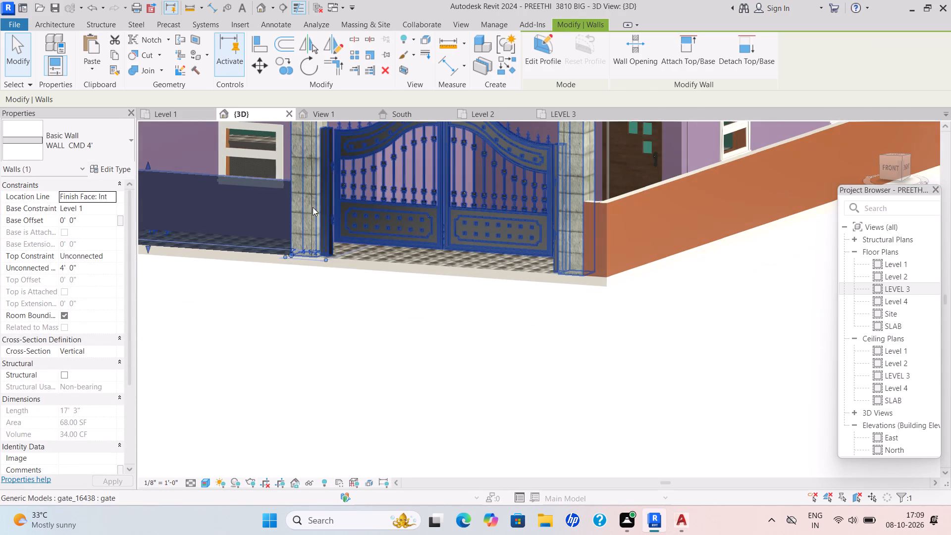
key(Escape)
scroll(323, 214, down, 6)
key(Escape)
scroll(446, 163, up, 4)
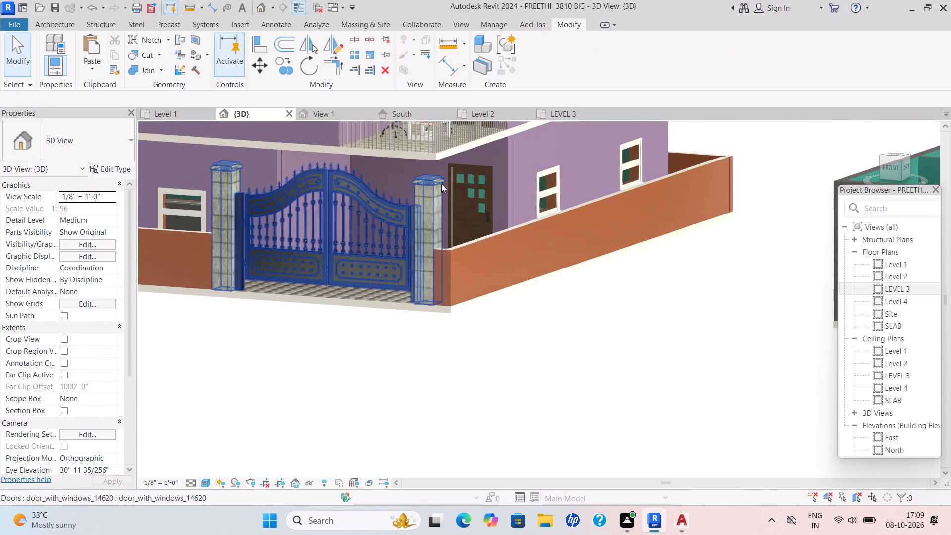
scroll(467, 238, down, 3)
scroll(465, 261, up, 4)
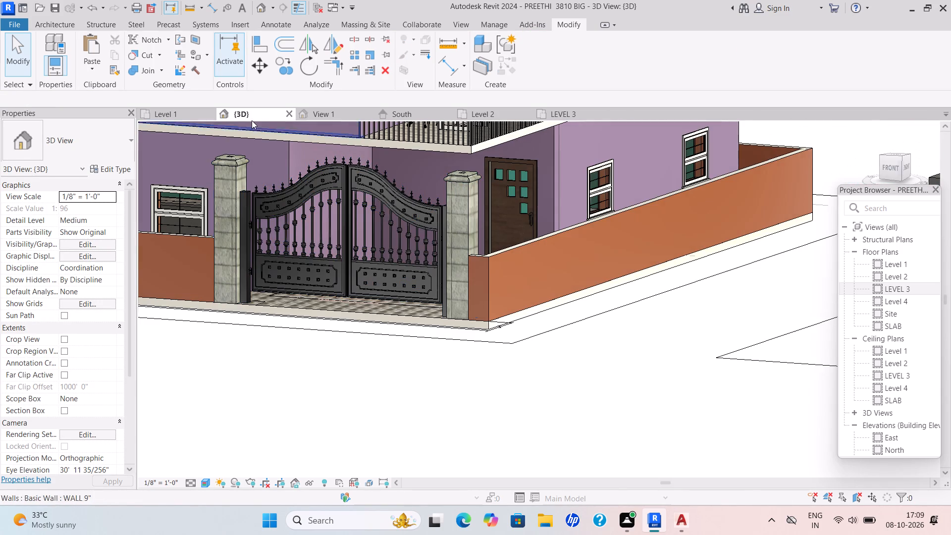
In the Level 1 floor plan, nudge the gate about 1'-0" outward toward the east road.
click(187, 109)
scroll(332, 198, down, 3)
click(389, 205)
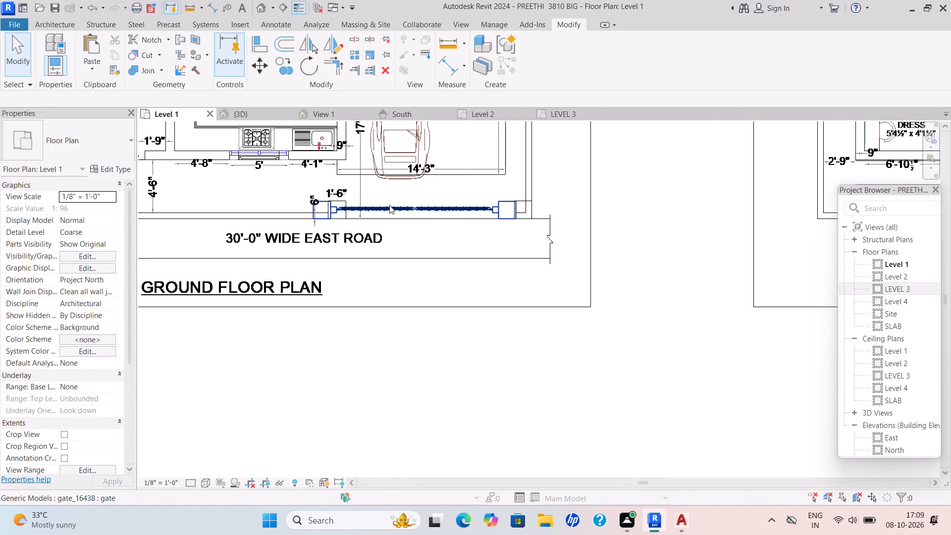
key(Down)
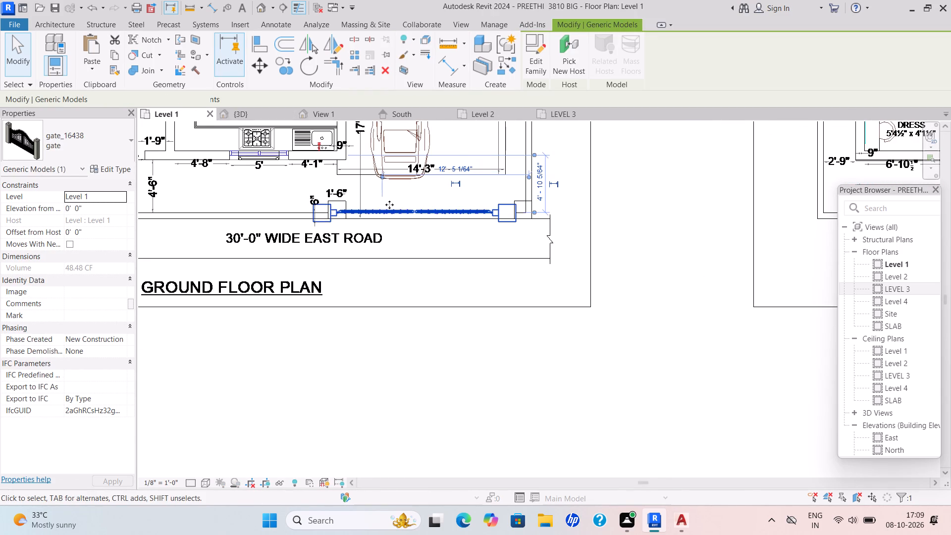
key(Down)
key(Down)
key(Down)
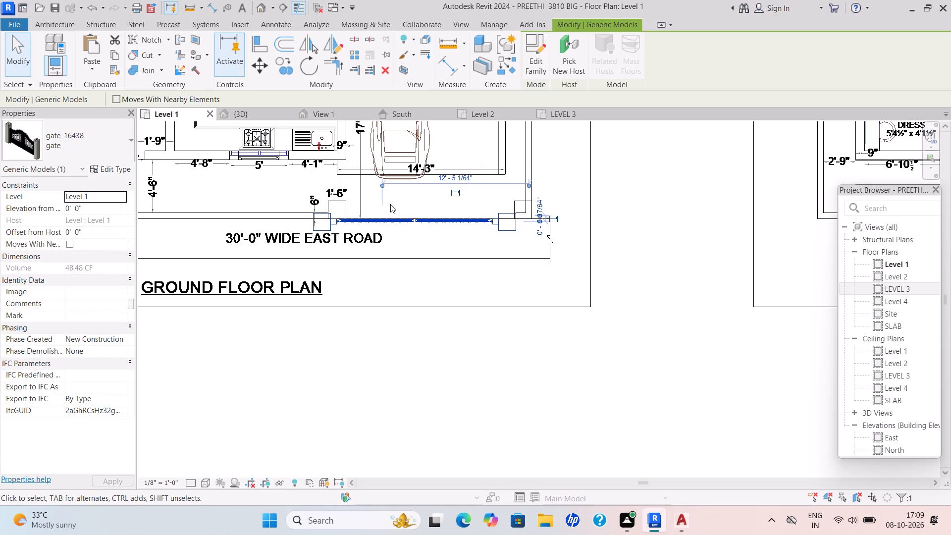
scroll(390, 204, up, 2)
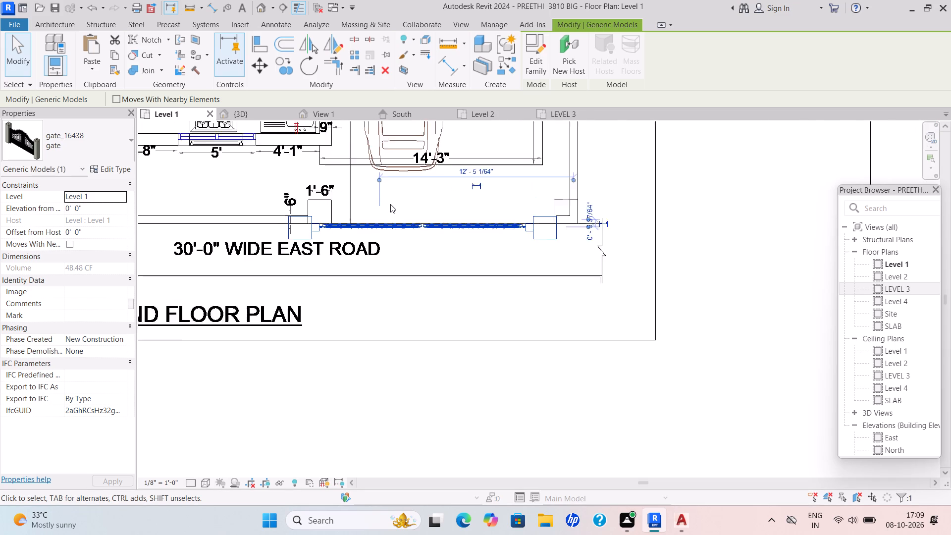
scroll(390, 204, up, 1)
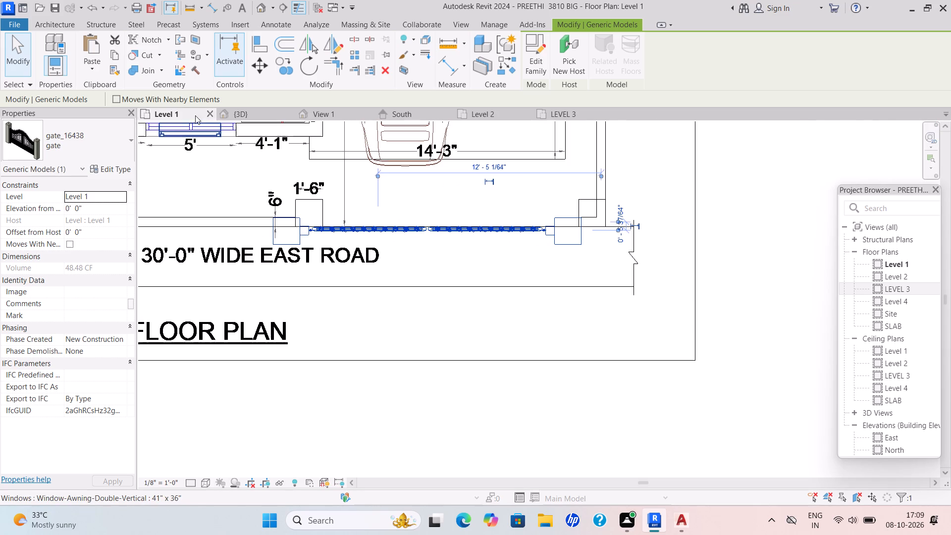
In the 3D view, inspect the repositioned gate, the front compound wall and the house's front corner.
click(235, 108)
scroll(283, 137, down, 2)
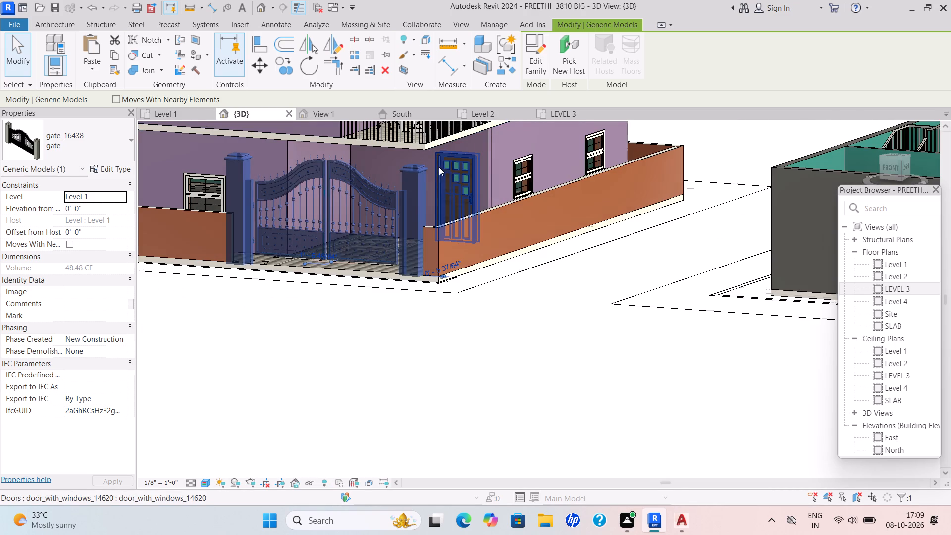
key(Escape)
scroll(438, 234, down, 2)
scroll(448, 237, up, 1)
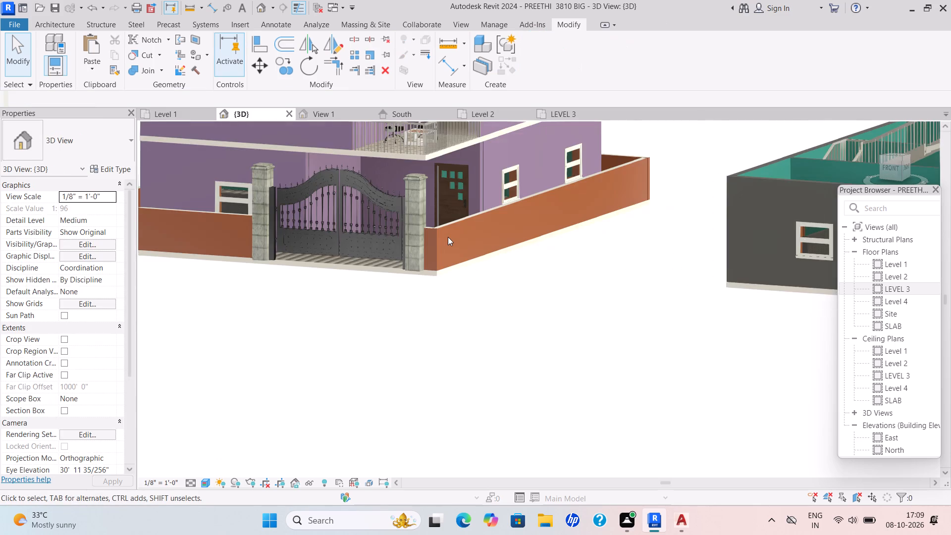
scroll(449, 237, down, 4)
middle_drag(441, 243, 436, 284)
scroll(437, 284, down, 1)
middle_drag(436, 284, 436, 286)
scroll(447, 266, up, 10)
middle_drag(426, 293, 416, 370)
scroll(416, 366, down, 4)
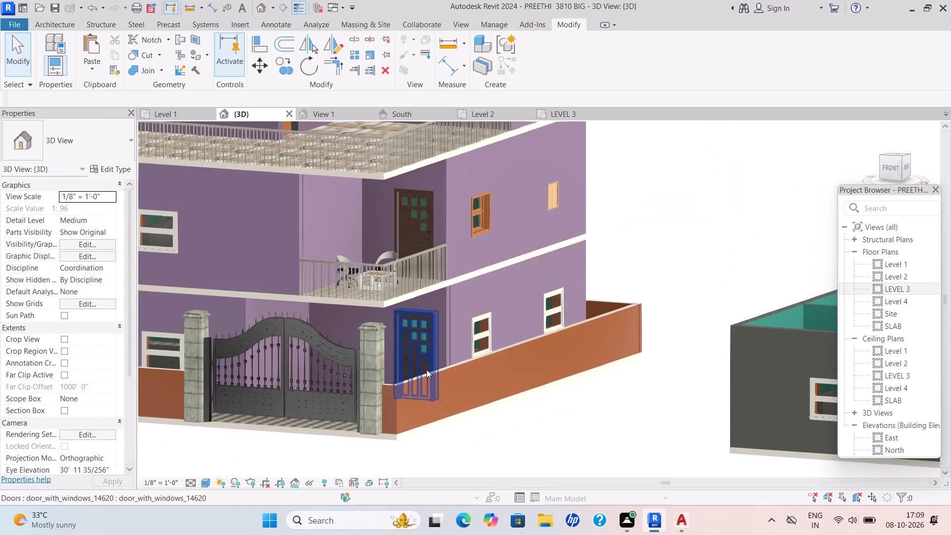
Paint the top face of the roof parapet on the house's right side with the Clad - White material.
scroll(438, 364, down, 3)
shift+middle_drag(483, 425, 506, 423)
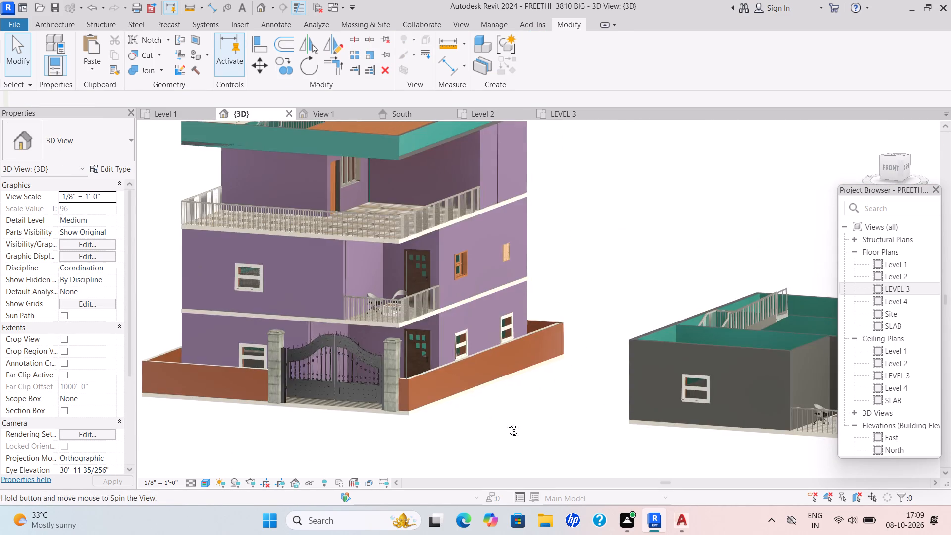
shift+middle_drag(506, 423, 554, 395)
scroll(557, 396, down, 2)
shift+middle_drag(543, 413, 489, 441)
shift+scroll(489, 441, up, 1)
scroll(477, 208, up, 4)
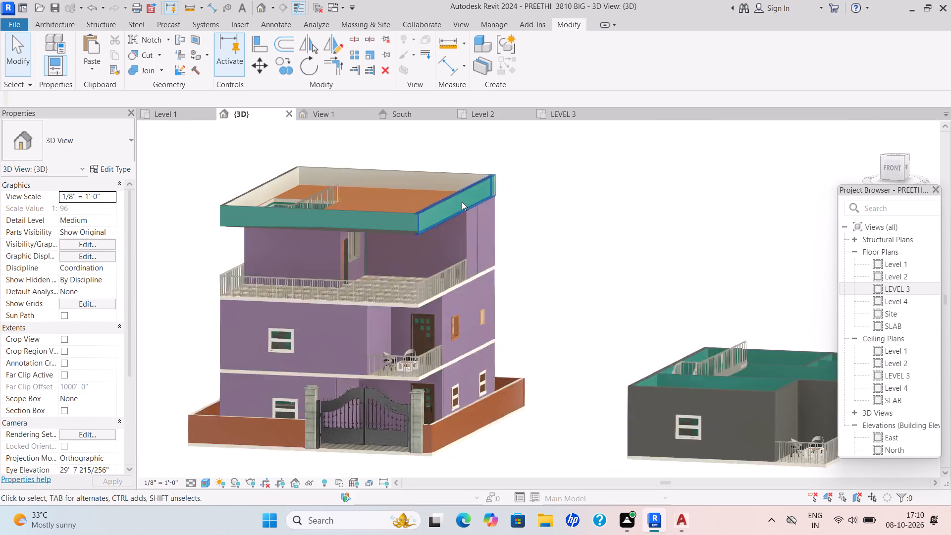
scroll(462, 202, up, 5)
shift+middle_drag(420, 244, 432, 310)
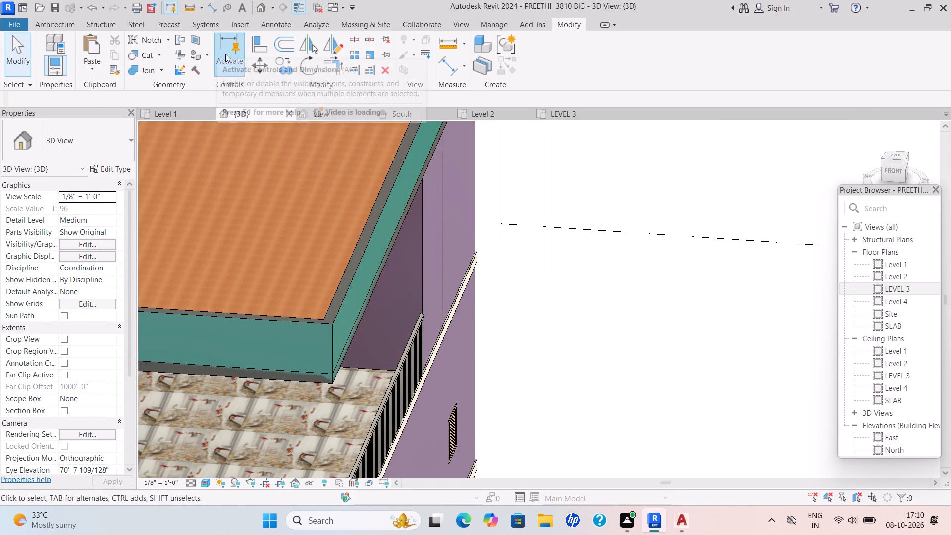
click(211, 55)
click(208, 56)
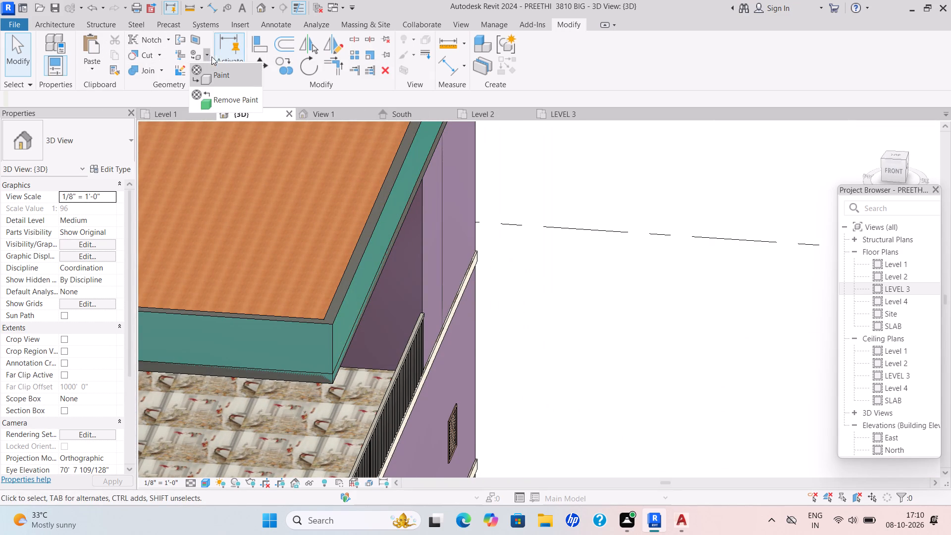
click(227, 80)
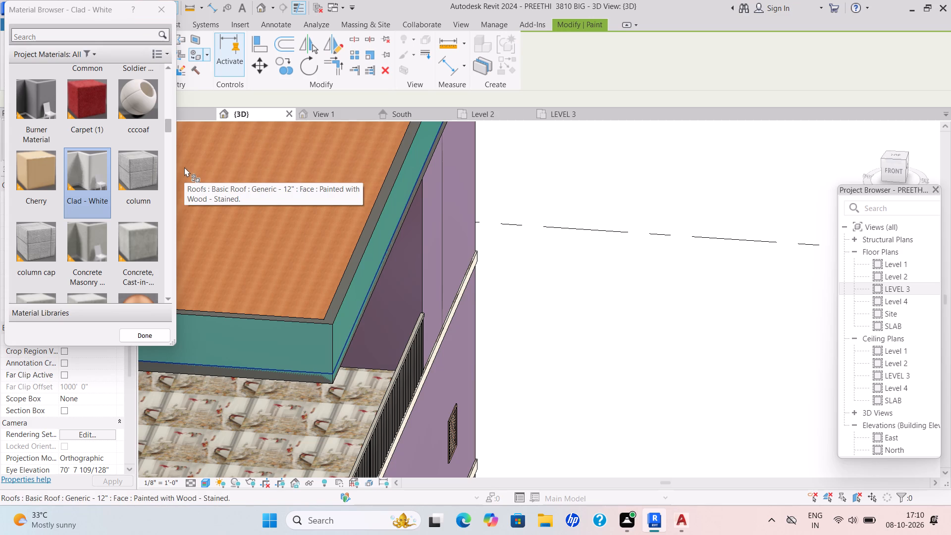
click(93, 195)
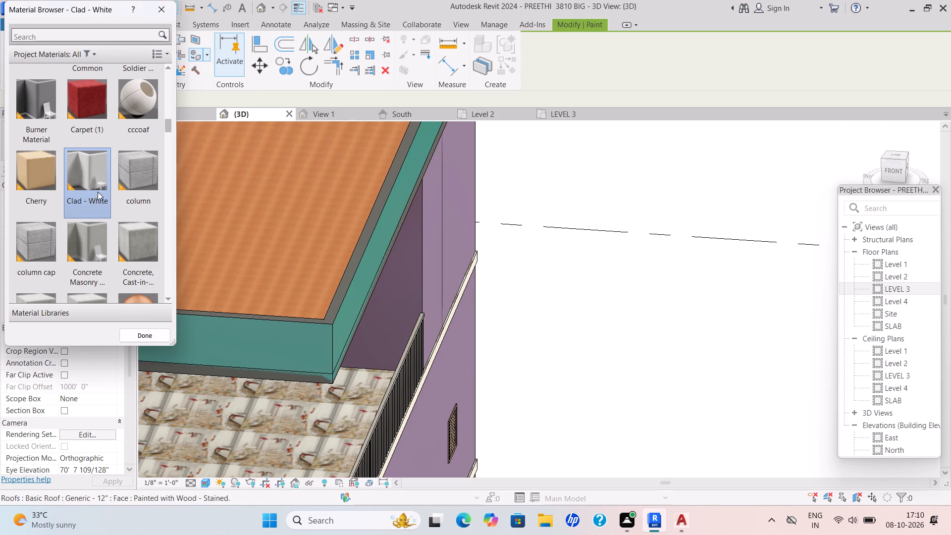
scroll(353, 277, up, 4)
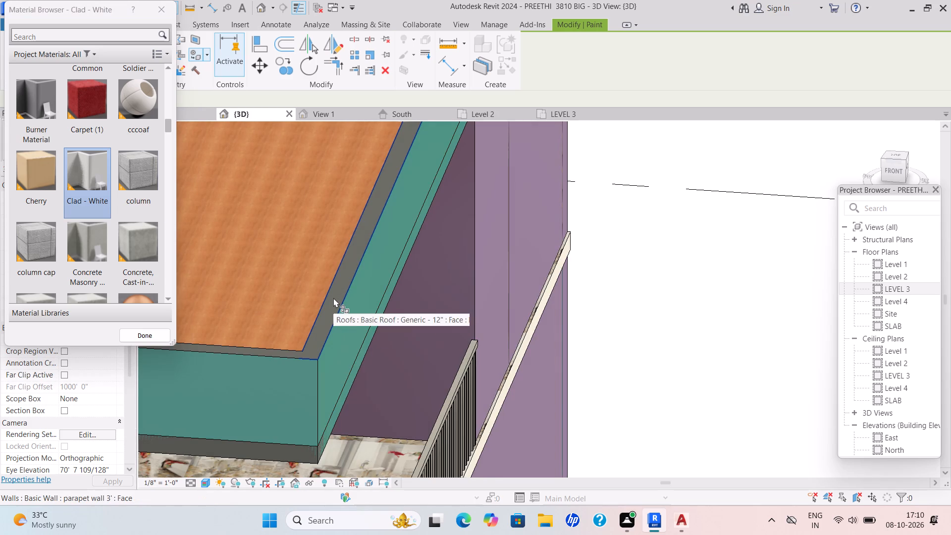
click(333, 299)
Paint the top faces of the front and left-side roof parapets with Clad - White.
scroll(331, 306, down, 3)
middle_drag(343, 314, 439, 317)
scroll(439, 317, down, 2)
scroll(400, 331, up, 8)
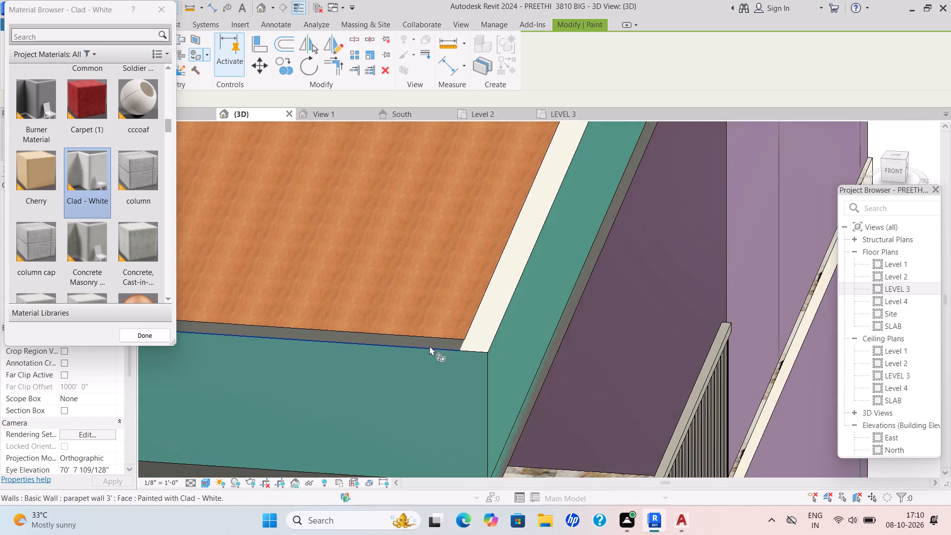
scroll(444, 345, up, 4)
click(446, 344)
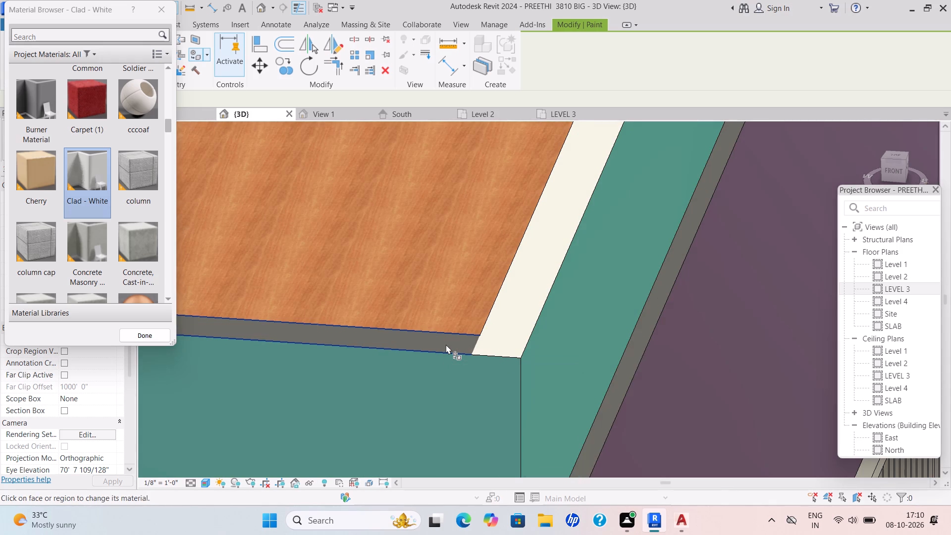
scroll(451, 341, down, 17)
middle_drag(473, 329, 604, 376)
scroll(330, 360, up, 2)
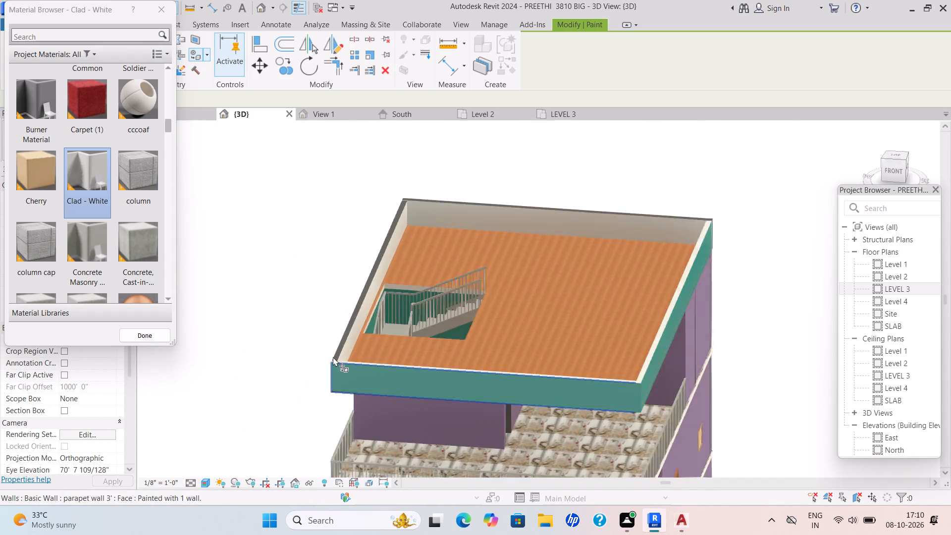
scroll(333, 357, up, 13)
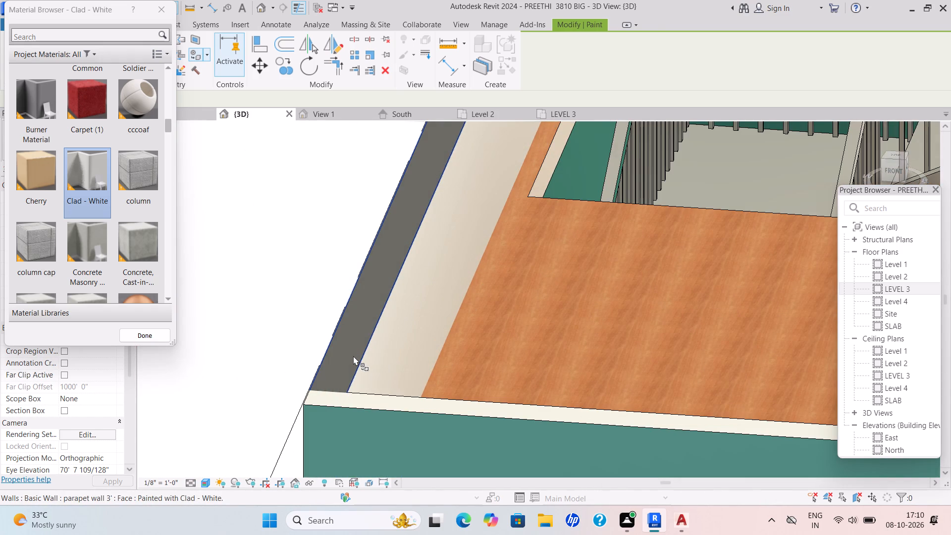
click(353, 356)
Paint the top face of the rear roof parapet with Clad - White.
scroll(354, 355, down, 6)
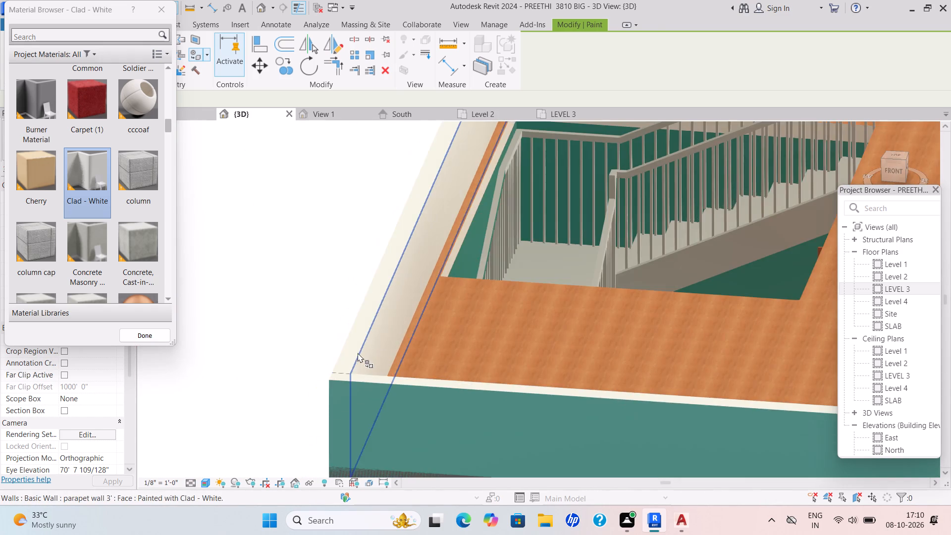
scroll(233, 228, down, 5)
scroll(234, 228, up, 1)
scroll(396, 233, down, 1)
middle_drag(398, 258, 356, 329)
scroll(368, 321, down, 1)
middle_drag(427, 220, 403, 280)
scroll(485, 185, up, 5)
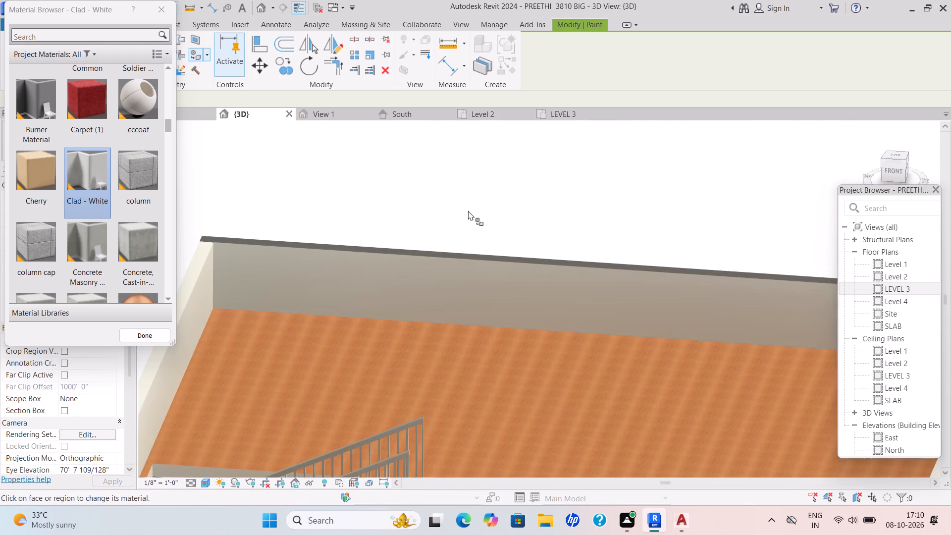
scroll(457, 229, up, 8)
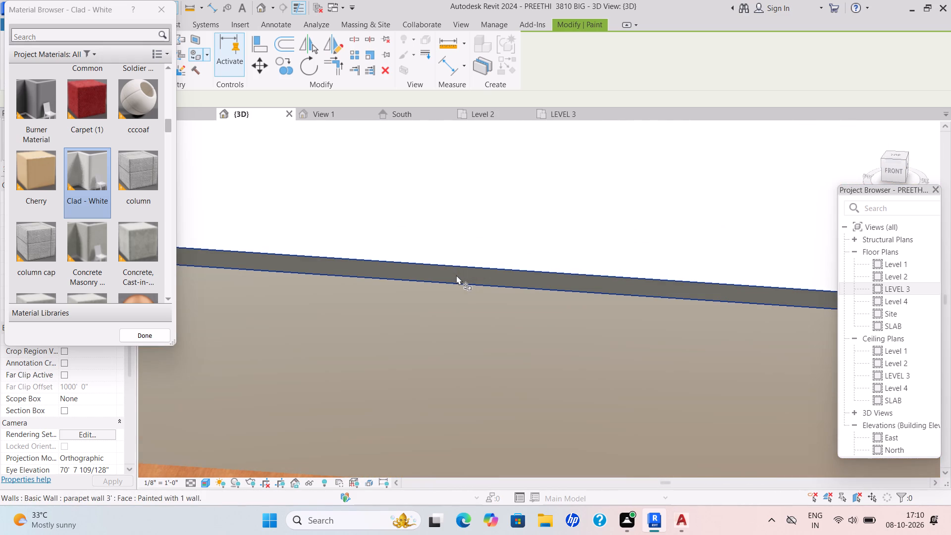
click(456, 275)
scroll(456, 275, down, 14)
middle_drag(456, 275, 457, 181)
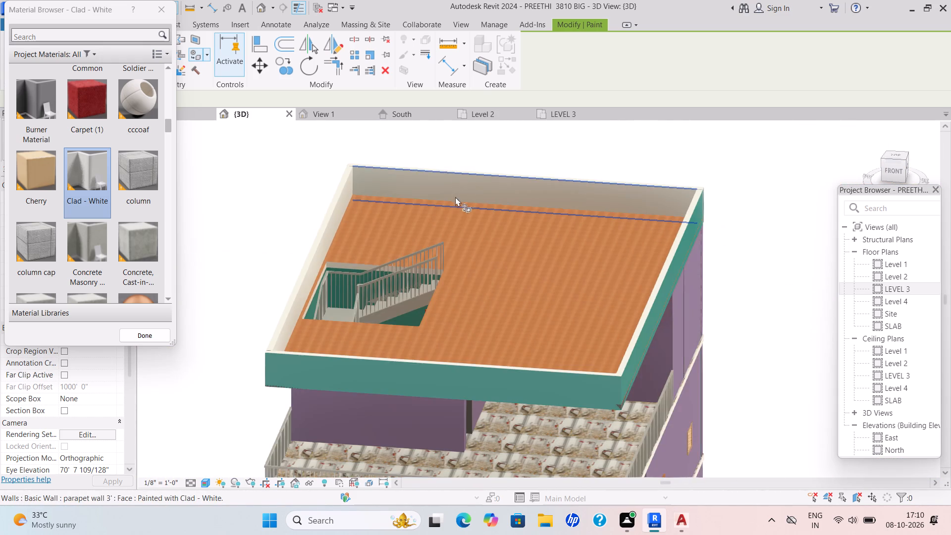
Paint the inner faces of the left, rear and right roof parapets with the 1 wall material.
scroll(104, 148, up, 19)
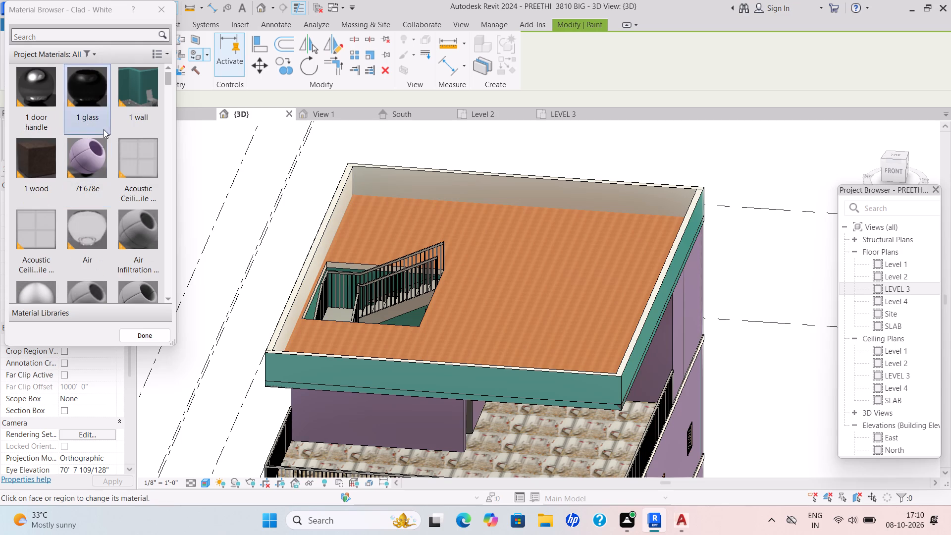
click(137, 86)
click(322, 247)
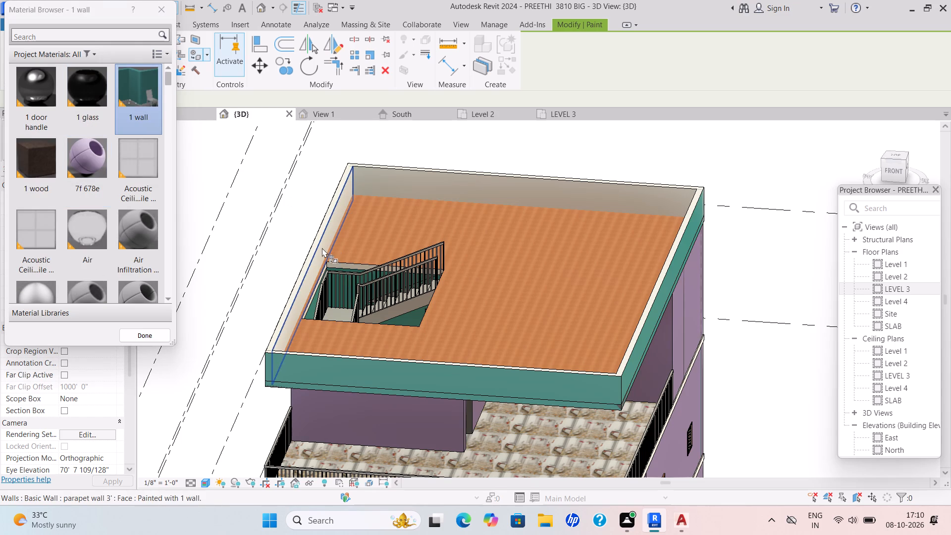
click(439, 190)
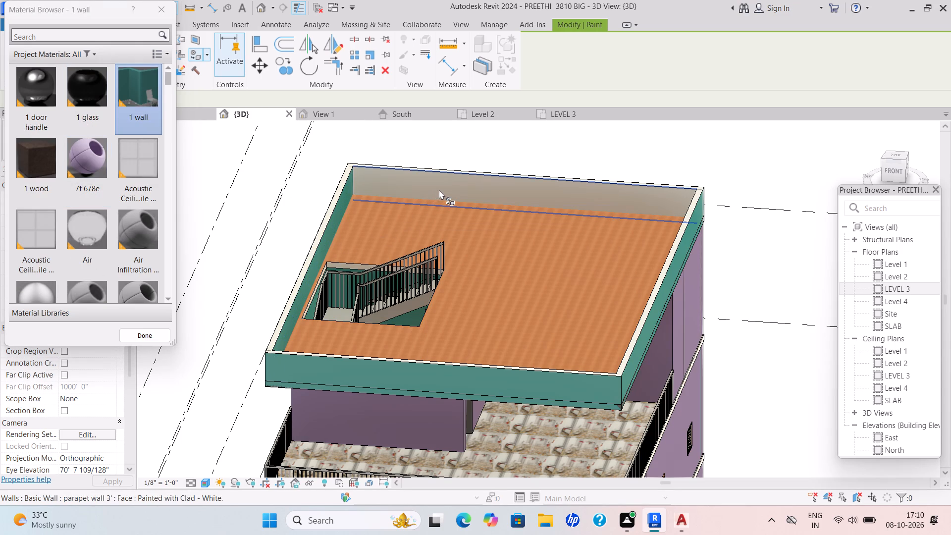
scroll(477, 207, down, 3)
shift+middle_drag(522, 370, 535, 377)
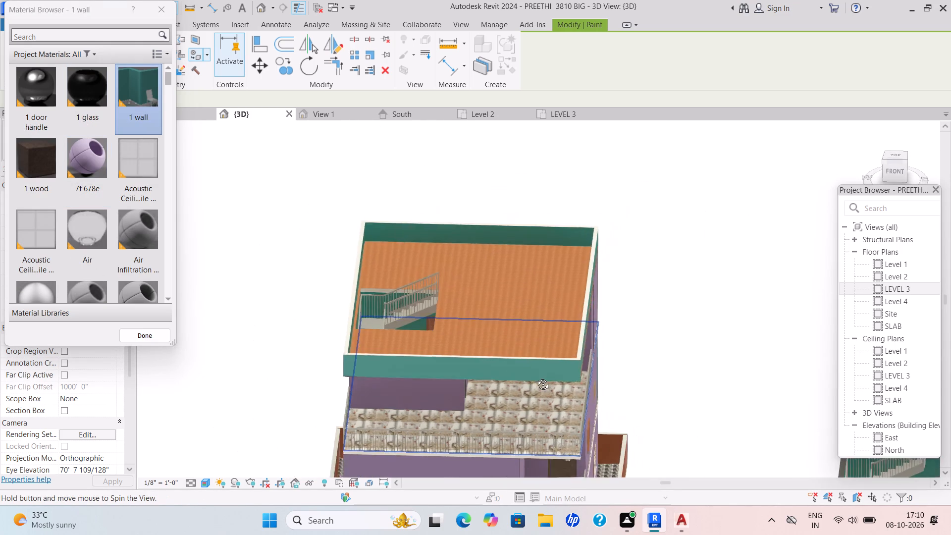
shift+middle_drag(535, 377, 594, 342)
scroll(602, 356, up, 1)
middle_drag(601, 356, 522, 258)
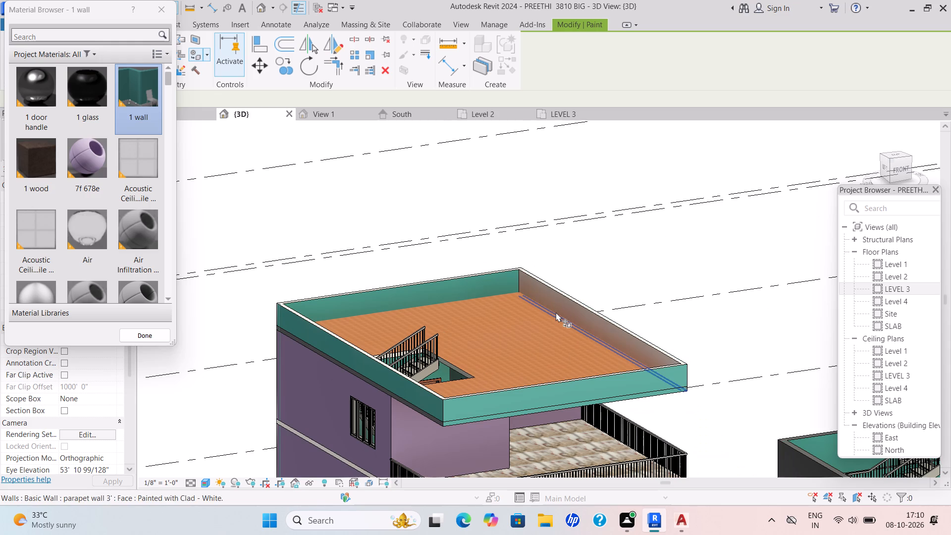
click(557, 311)
Paint the inner face of the front roof parapet with the 1 wall material.
scroll(560, 309, down, 3)
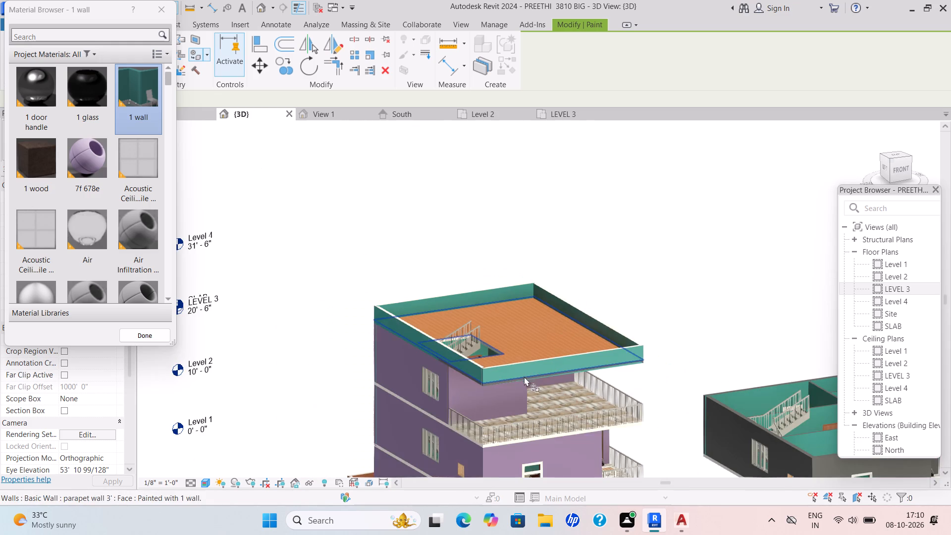
middle_drag(522, 411, 657, 388)
shift+scroll(665, 381, up, 1)
scroll(665, 374, down, 2)
middle_drag(665, 374, 362, 324)
scroll(355, 325, up, 1)
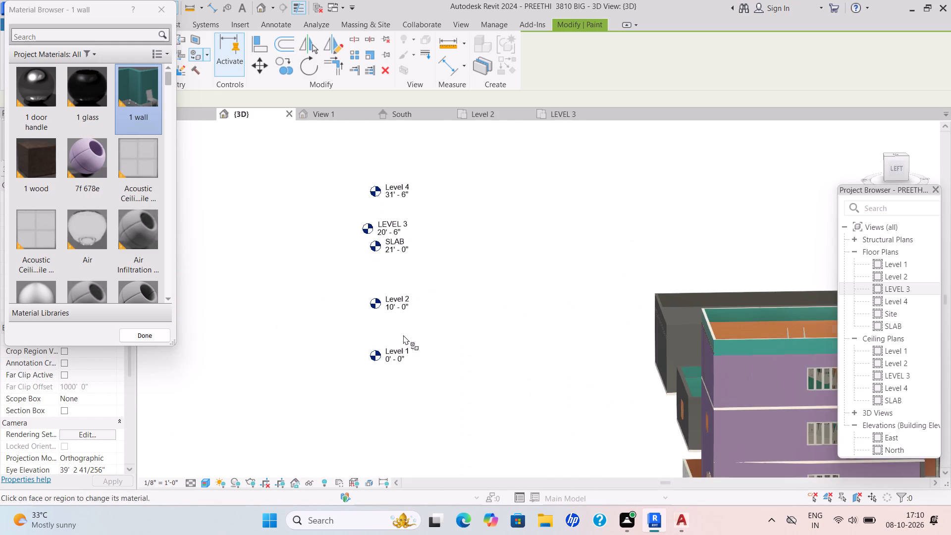
middle_drag(545, 342, 306, 327)
scroll(304, 327, up, 1)
scroll(756, 291, up, 7)
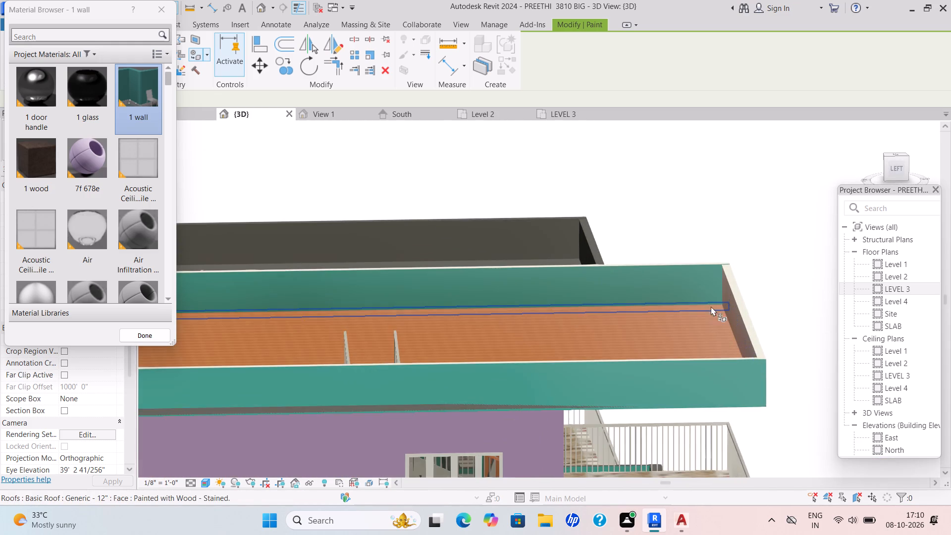
click(725, 305)
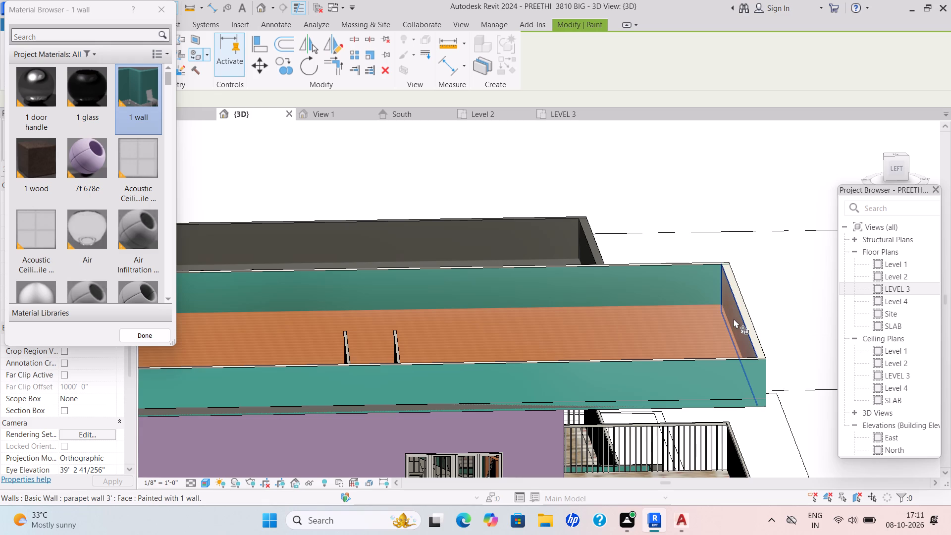
click(734, 320)
Inspect the painted roof parapets from several sides, especially the strip along the bottom of the front parapet.
scroll(740, 320, down, 3)
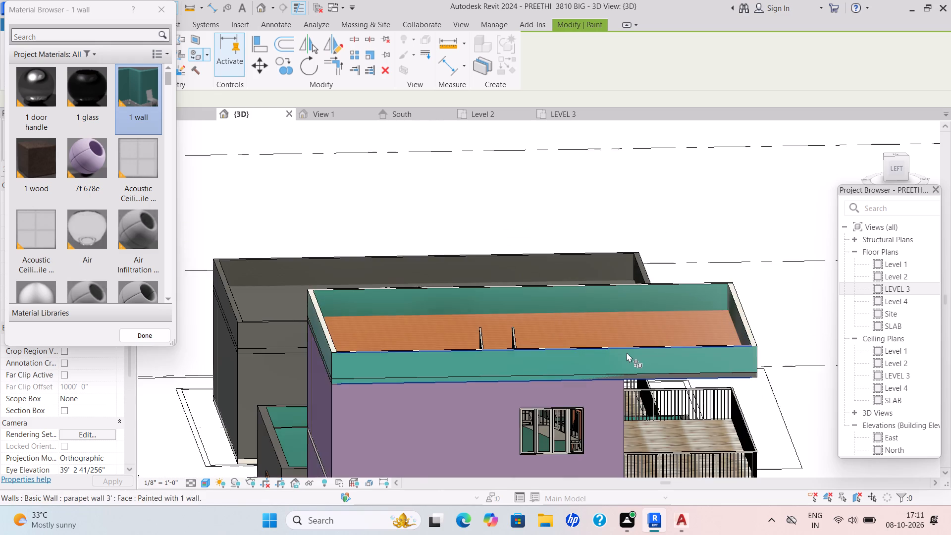
scroll(726, 356, down, 2)
shift+middle_drag(730, 379, 670, 383)
shift+scroll(730, 379, down, 1)
scroll(639, 379, up, 1)
shift+scroll(613, 389, down, 1)
shift+middle_drag(607, 393, 564, 412)
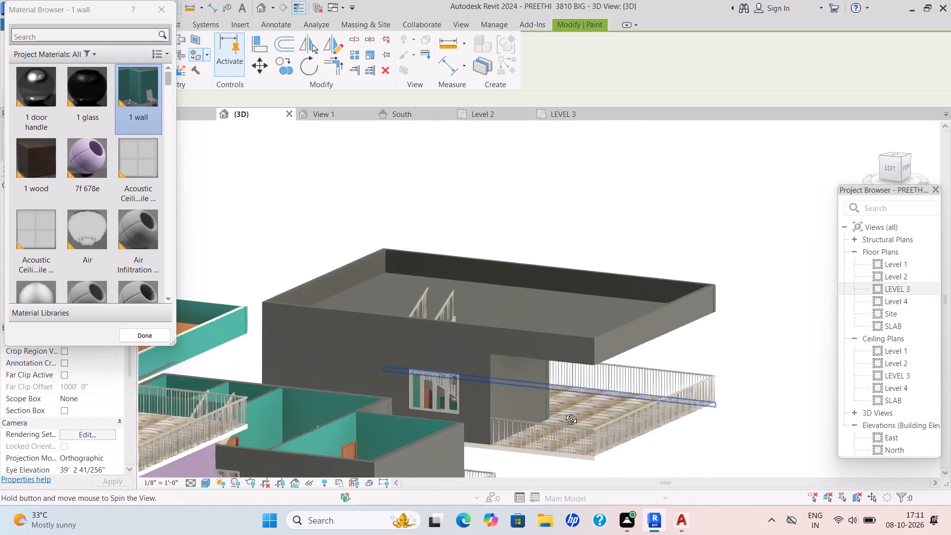
shift+middle_drag(564, 412, 538, 398)
shift+scroll(538, 386, up, 1)
scroll(567, 366, down, 8)
middle_drag(582, 355, 556, 381)
middle_drag(492, 348, 522, 363)
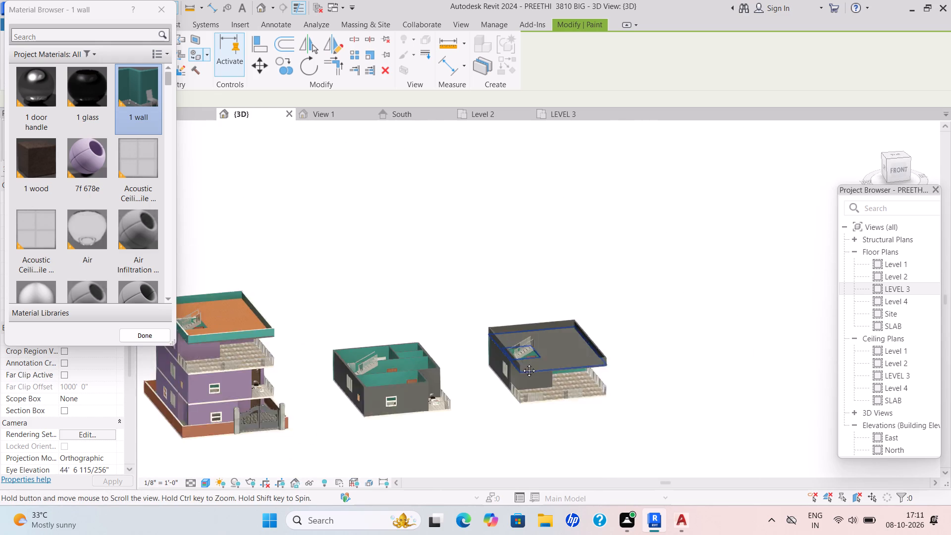
middle_drag(522, 363, 546, 422)
shift+middle_drag(409, 412, 388, 315)
shift+scroll(387, 312, up, 1)
scroll(254, 352, up, 10)
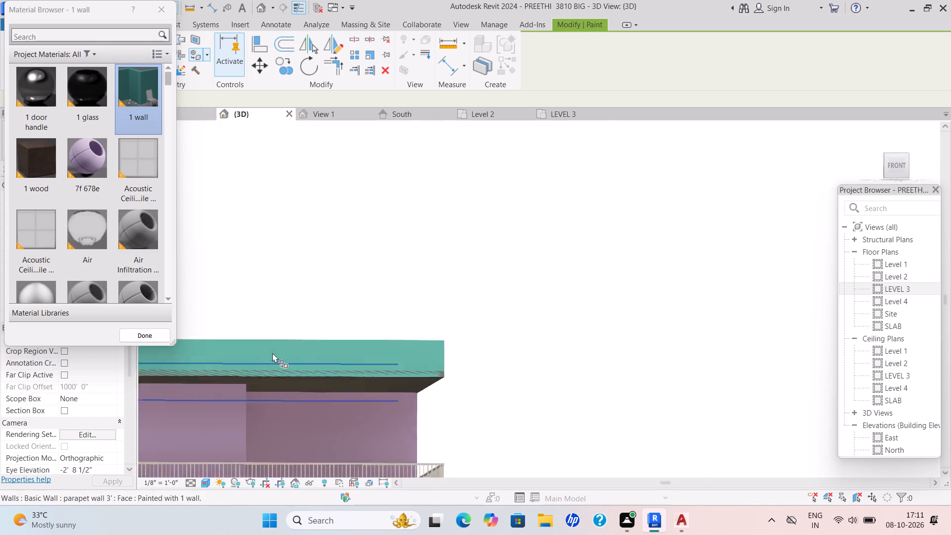
shift+middle_drag(275, 405, 273, 427)
shift+scroll(273, 422, down, 2)
scroll(354, 403, down, 5)
scroll(356, 404, up, 6)
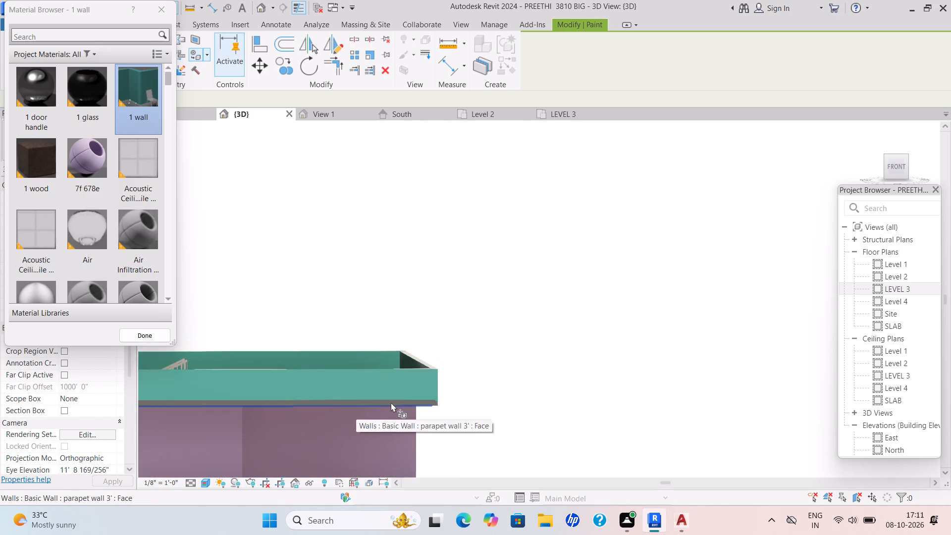
scroll(391, 402, up, 9)
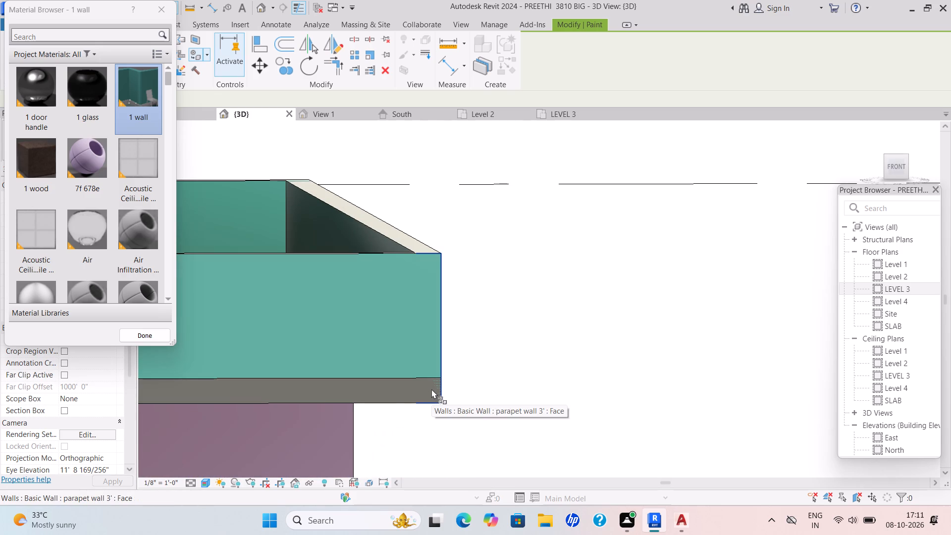
scroll(390, 382, down, 1)
scroll(390, 382, up, 2)
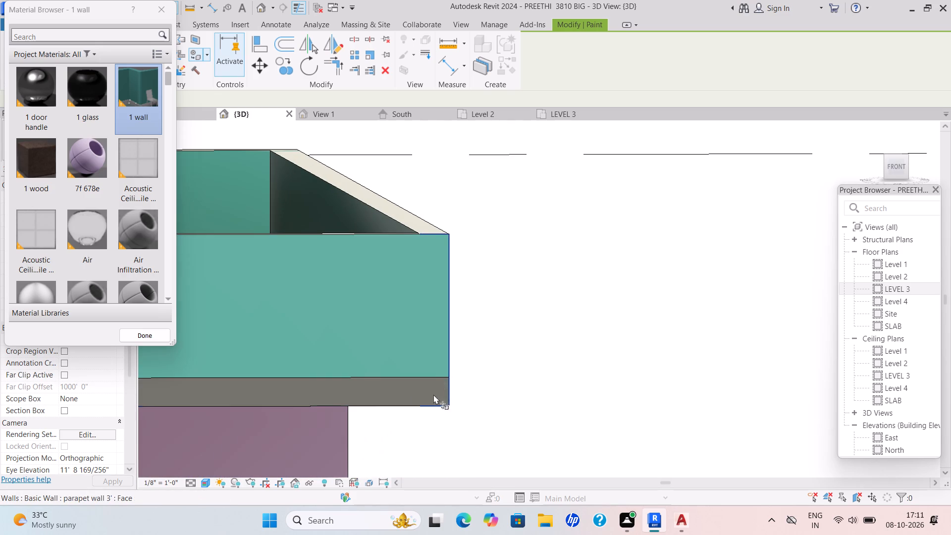
shift+scroll(441, 404, down, 6)
shift+middle_drag(440, 407, 430, 445)
middle_drag(438, 421, 552, 140)
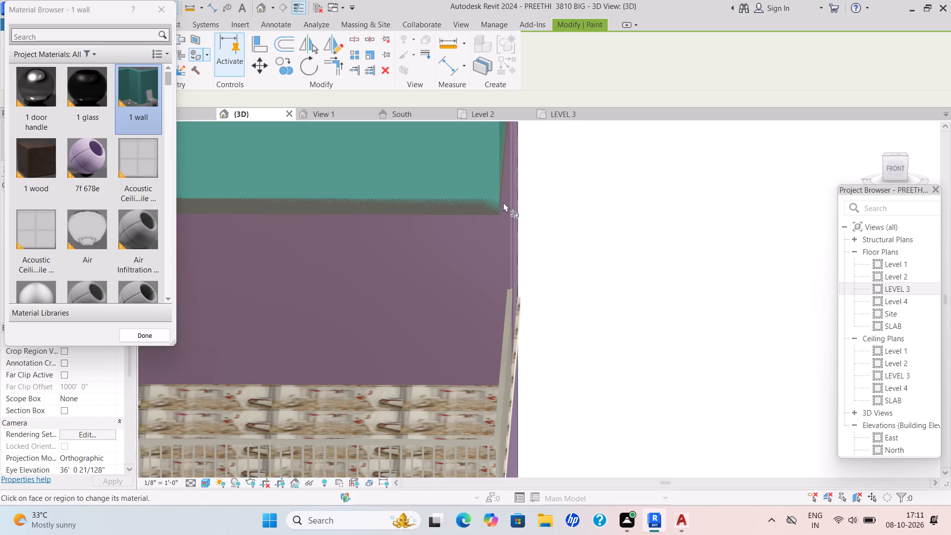
scroll(485, 221, up, 6)
middle_drag(495, 224, 473, 324)
scroll(476, 306, down, 14)
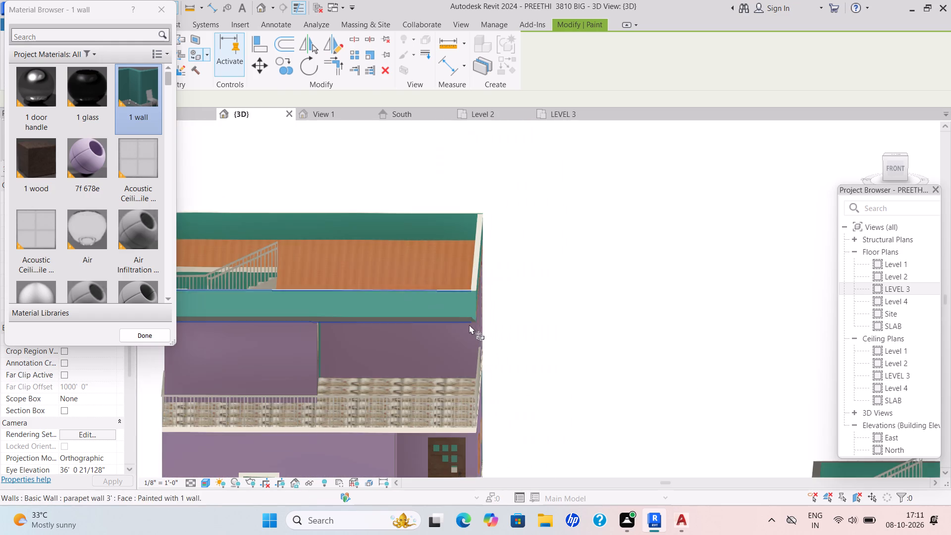
Set the 3D view's visual style to Realistic.
click(209, 482)
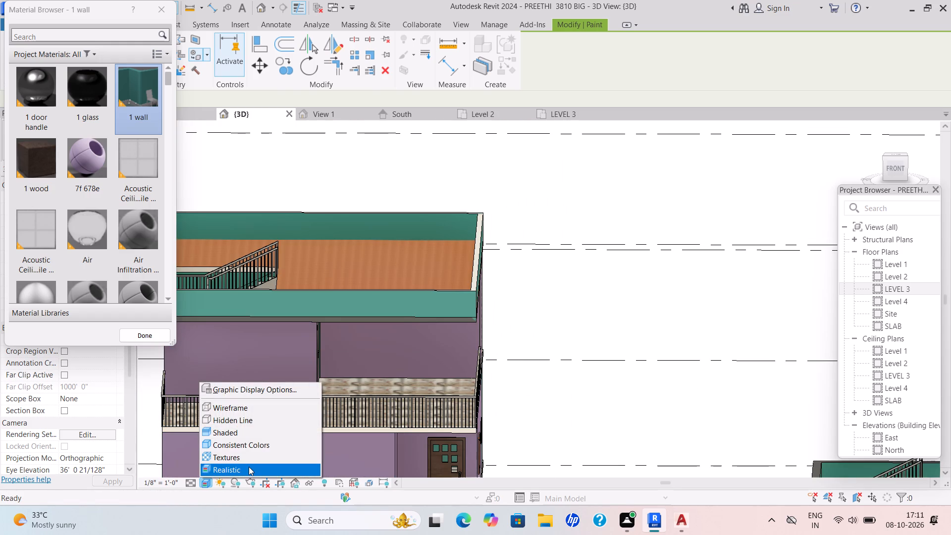
click(249, 467)
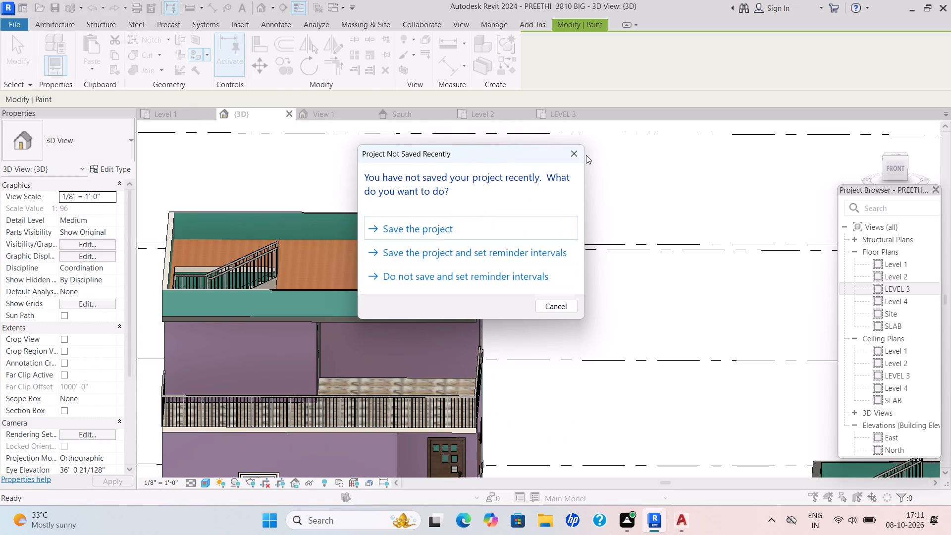
Dismiss the save reminder and inspect the three-storey house from the front, from the roof parapet down to the gate.
click(573, 154)
scroll(482, 265, down, 2)
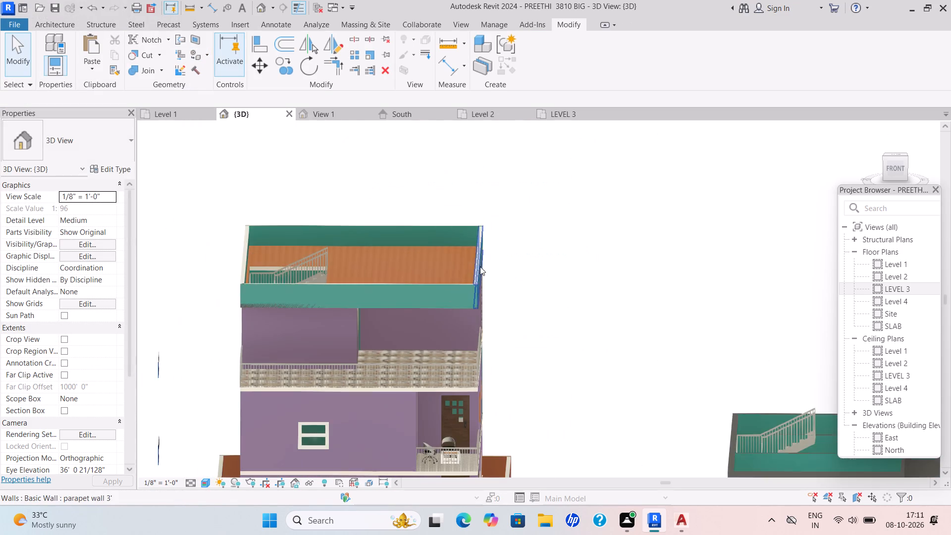
scroll(432, 326, up, 3)
scroll(459, 309, down, 7)
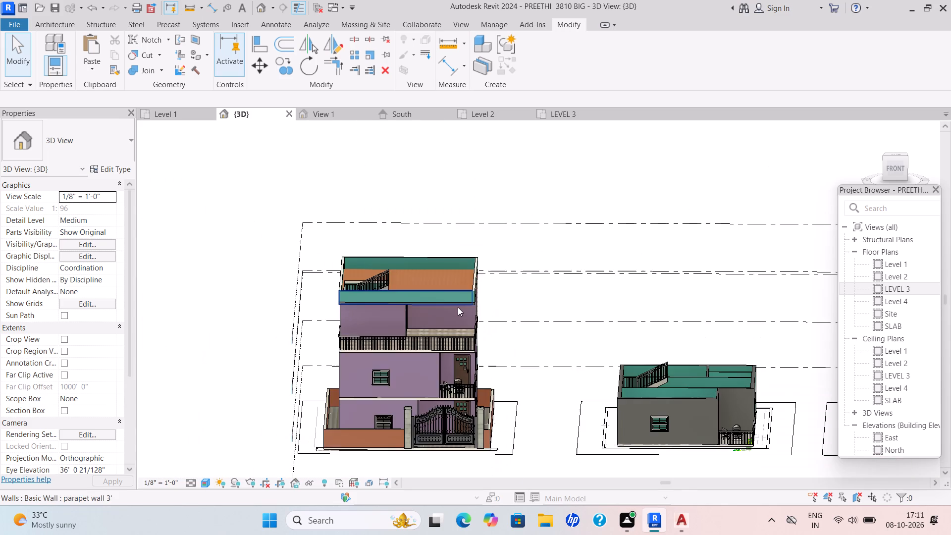
shift+middle_drag(456, 307, 466, 255)
shift+scroll(465, 257, up, 9)
shift+middle_drag(438, 319, 420, 339)
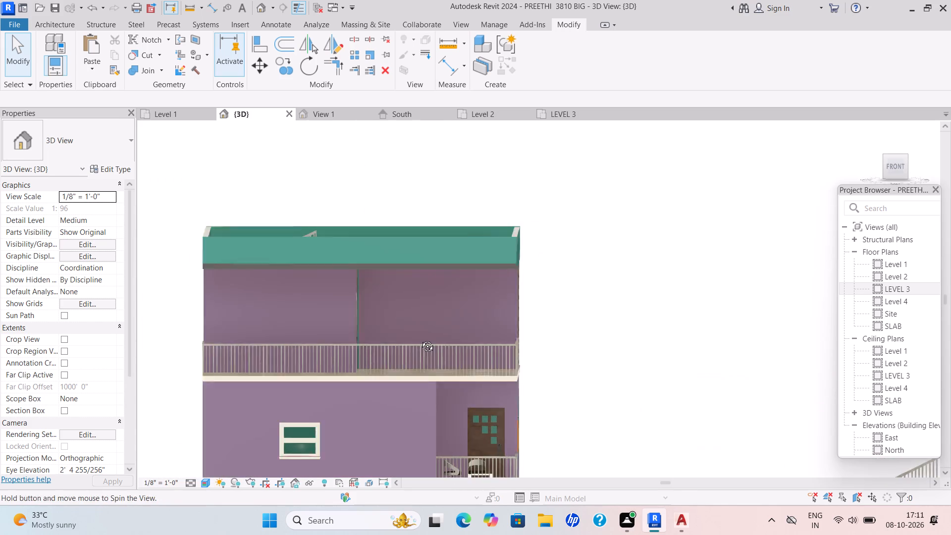
shift+middle_drag(420, 339, 418, 342)
shift+middle_click(413, 345)
scroll(413, 346, down, 2)
shift+middle_drag(406, 357, 402, 380)
scroll(413, 382, down, 5)
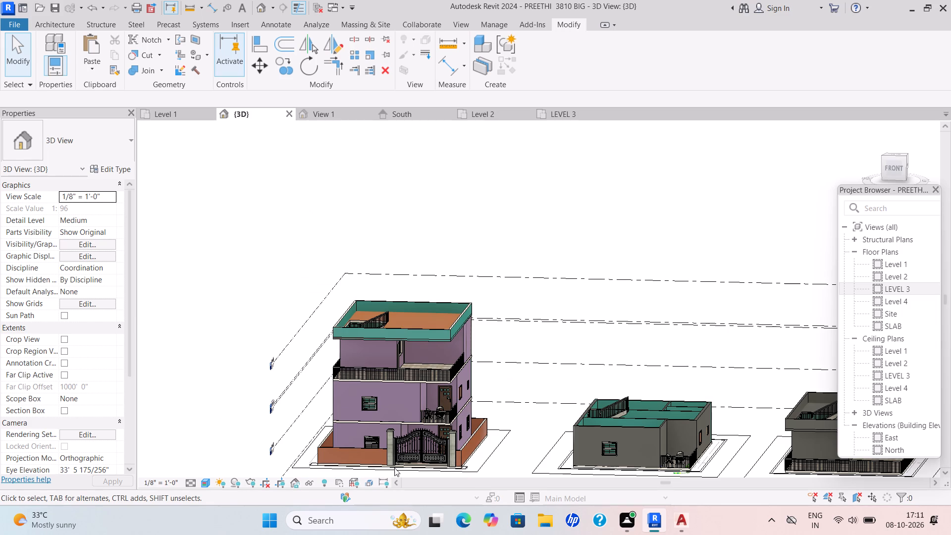
scroll(423, 428, up, 6)
middle_drag(429, 423, 471, 382)
scroll(474, 379, up, 1)
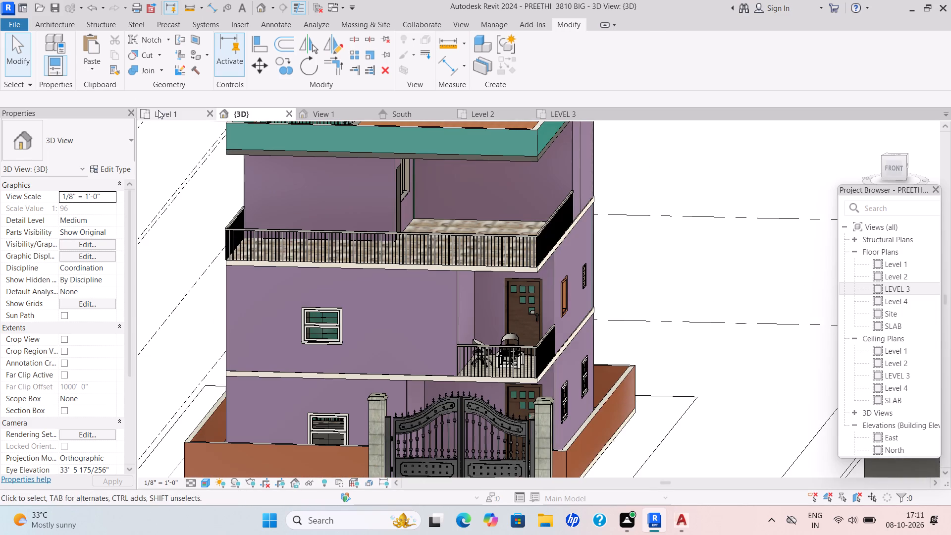
Create a Grassland - 16" toposolid on Level 1 with a rectangular boundary about 88' by 104' around the ground floor plan.
click(158, 110)
scroll(402, 303, down, 14)
middle_drag(419, 296, 423, 322)
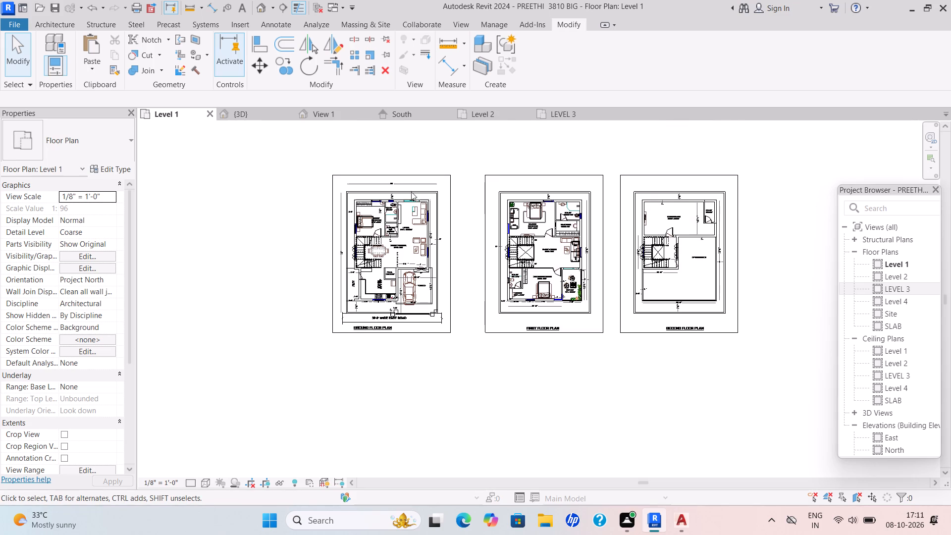
click(384, 22)
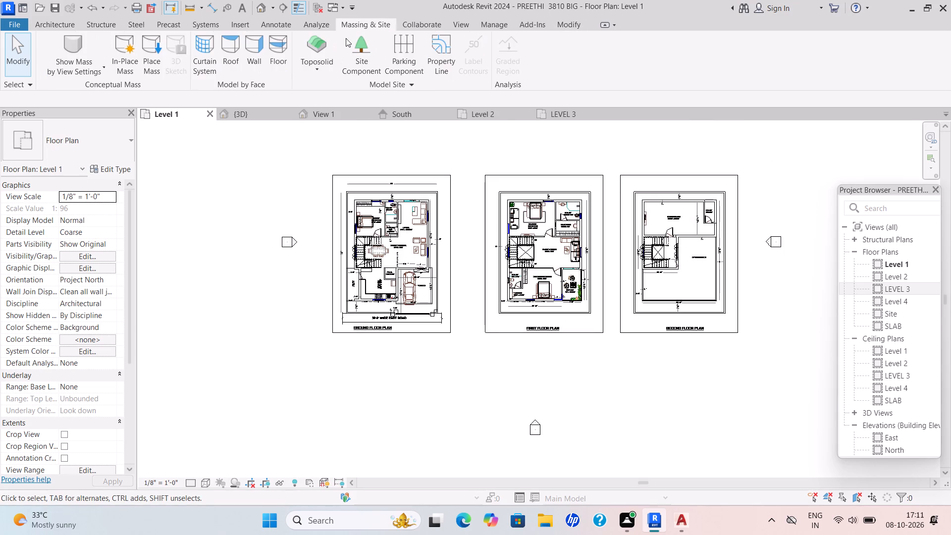
click(335, 46)
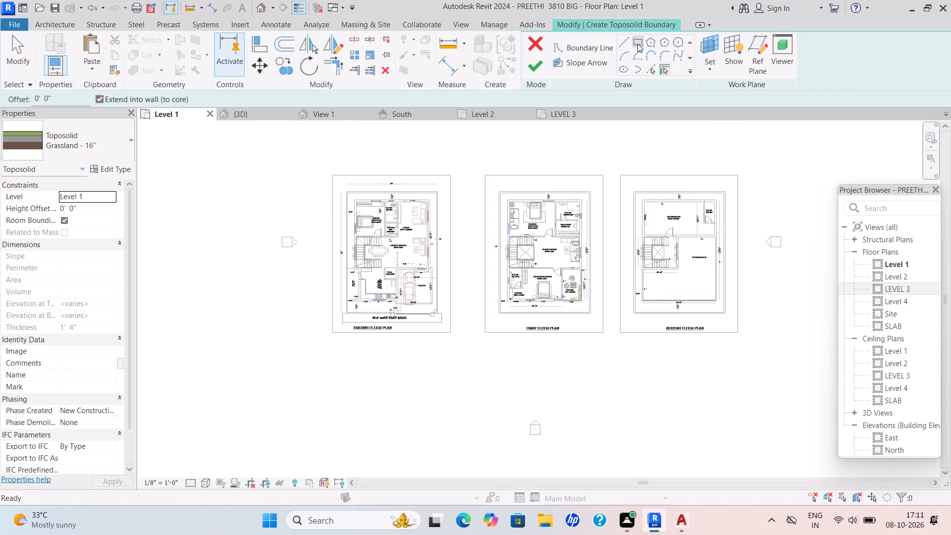
click(638, 44)
middle_drag(299, 162, 307, 196)
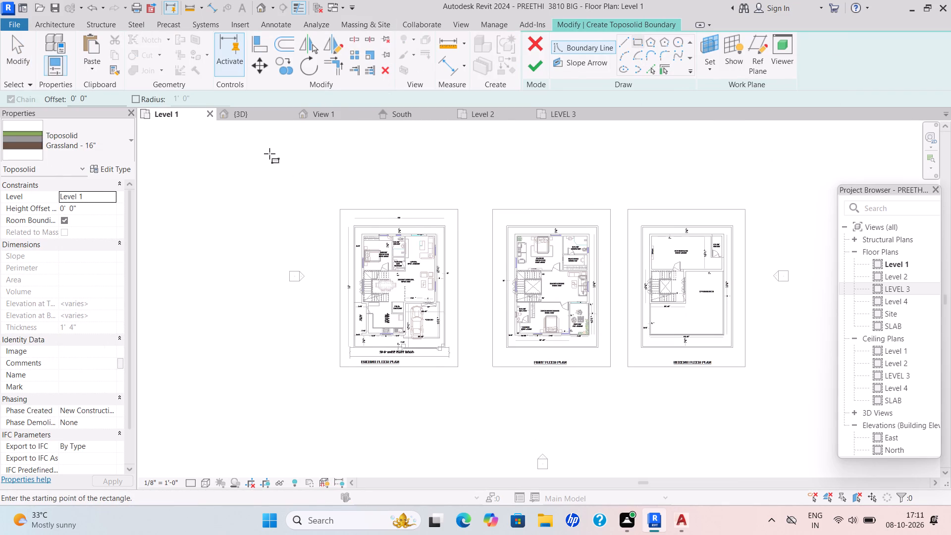
drag(268, 153, 312, 152)
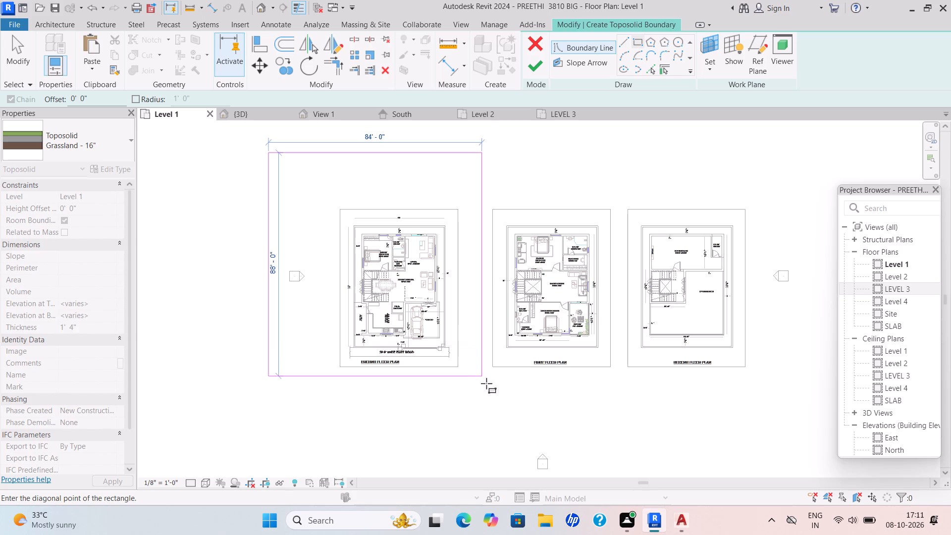
click(492, 419)
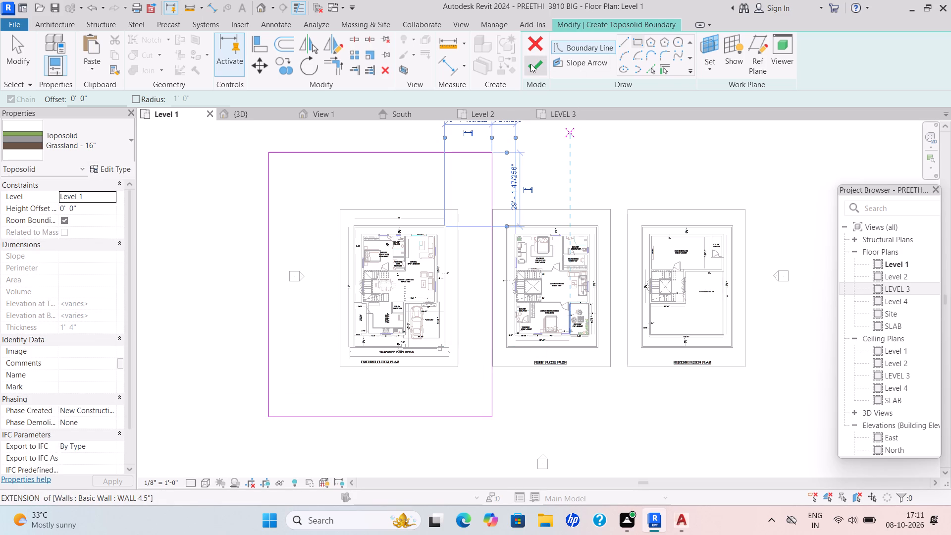
click(530, 64)
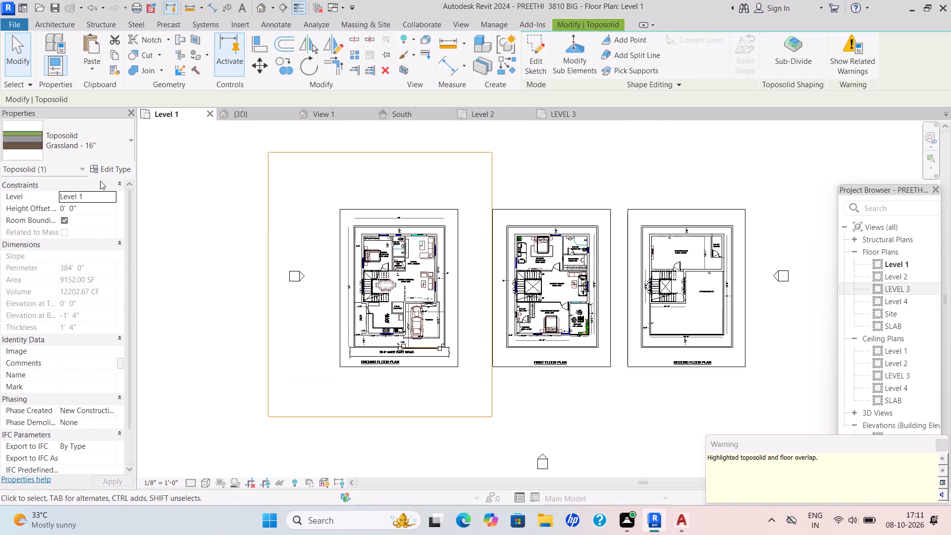
Set the toposolid's height offset from Level 1 to -6".
drag(89, 212, 46, 212)
key(BackSpace)
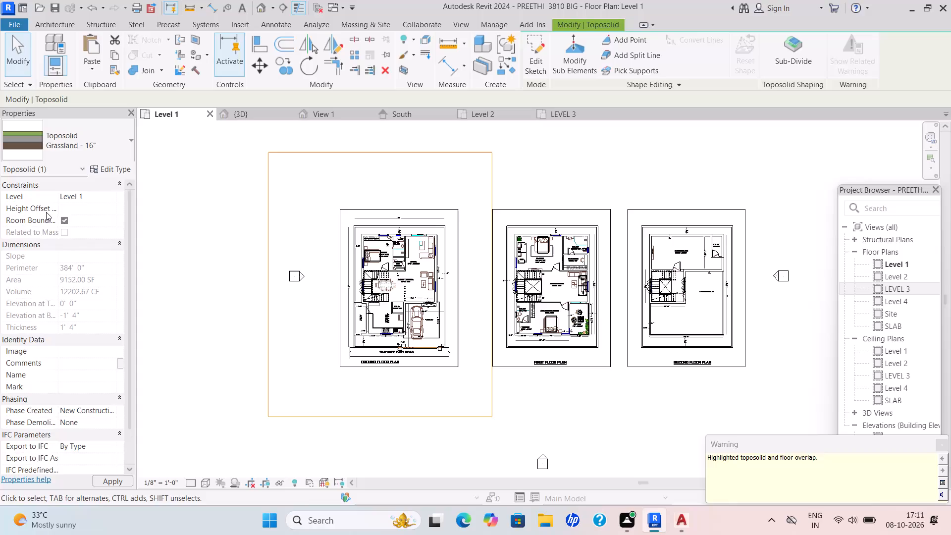
text(-6")
key(Return)
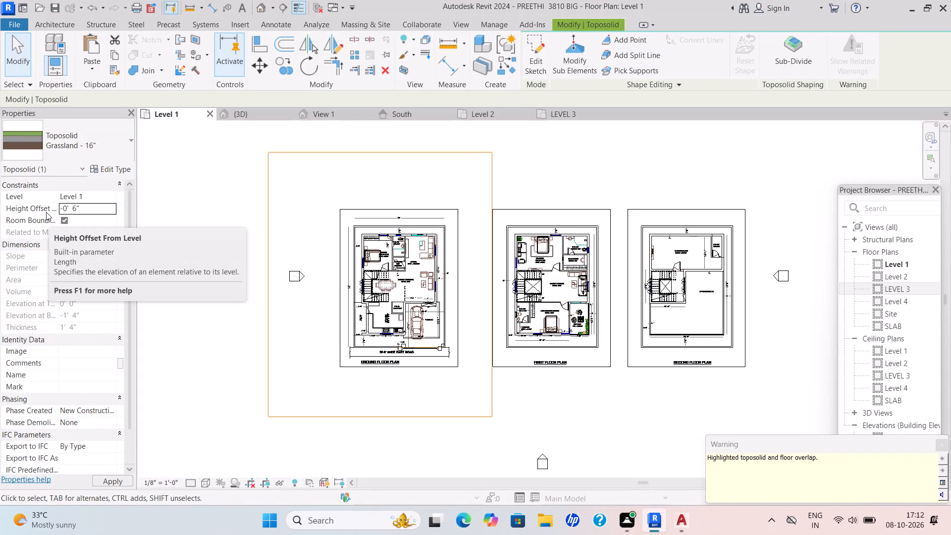
Examine the grass toposolid around the house and compound walls in the 3D view.
click(240, 116)
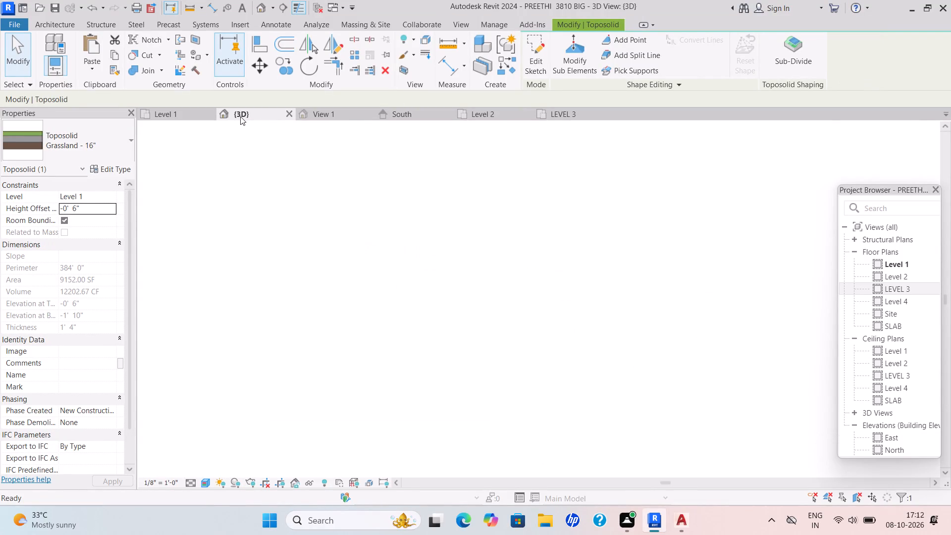
scroll(313, 210, down, 4)
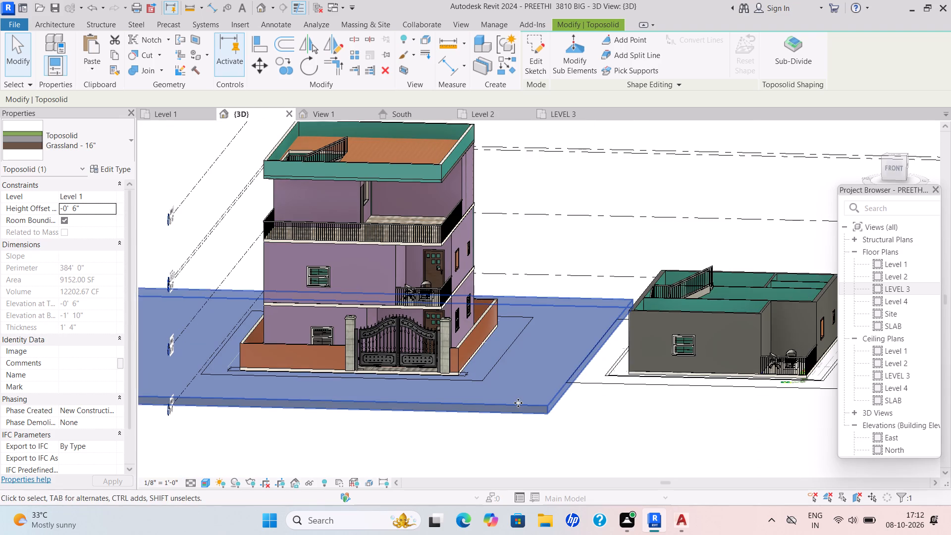
click(518, 403)
click(518, 367)
scroll(535, 357, down, 5)
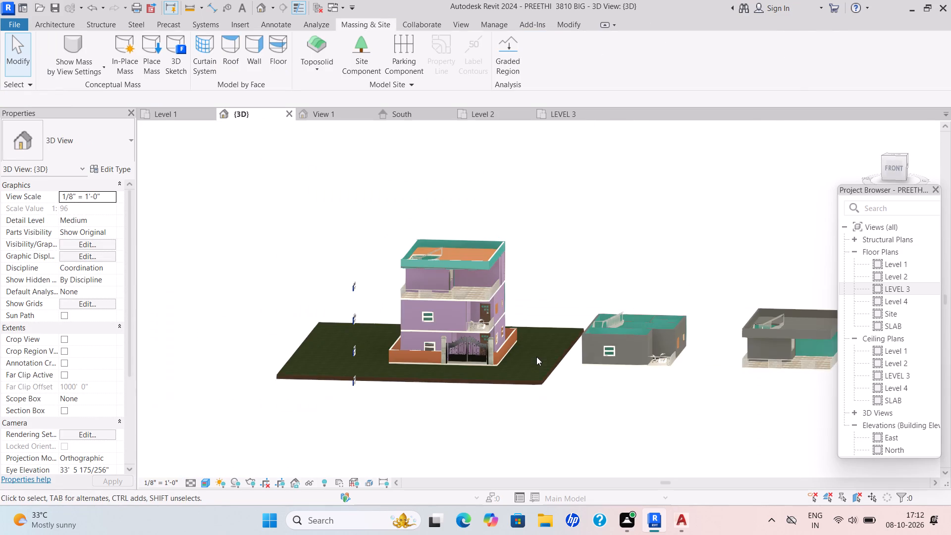
scroll(533, 359, up, 4)
scroll(531, 359, down, 2)
scroll(530, 359, up, 4)
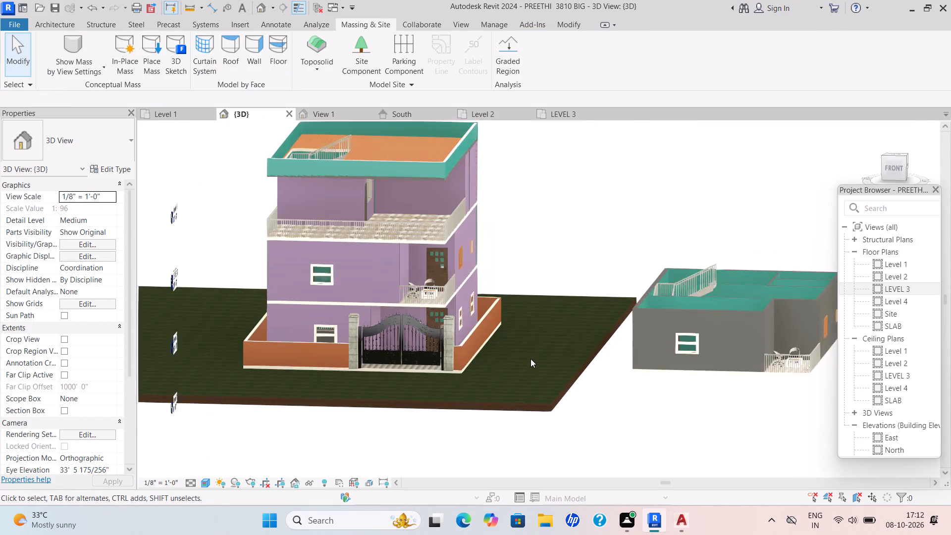
scroll(524, 358, up, 4)
middle_drag(523, 360, 575, 379)
scroll(576, 379, down, 2)
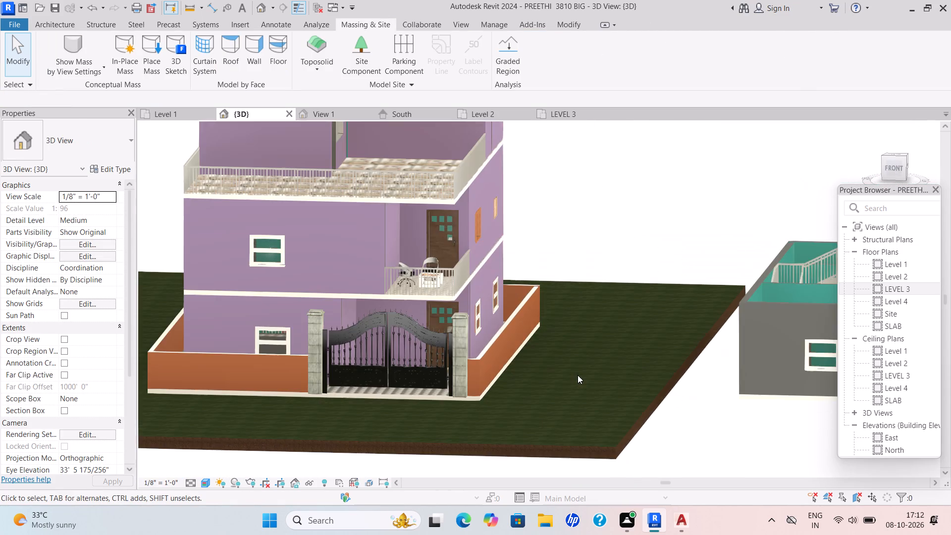
shift+middle_drag(581, 375, 591, 336)
middle_drag(582, 347, 566, 395)
middle_drag(566, 395, 571, 408)
scroll(566, 396, down, 2)
shift+middle_drag(580, 409, 583, 432)
shift+scroll(583, 428, down, 1)
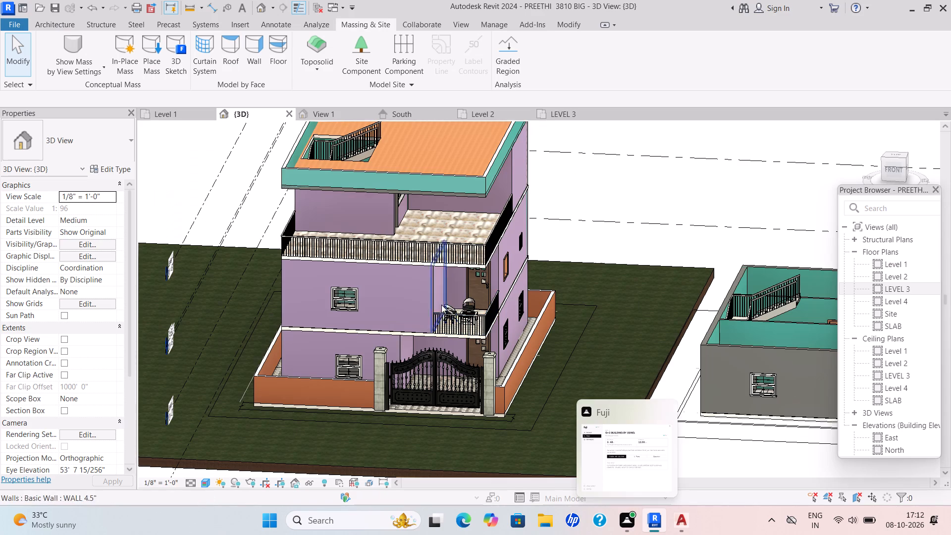
Examine the house front up close, especially the balcony area and the underside of the front roof parapet.
scroll(434, 303, up, 3)
scroll(434, 303, down, 4)
scroll(421, 261, up, 3)
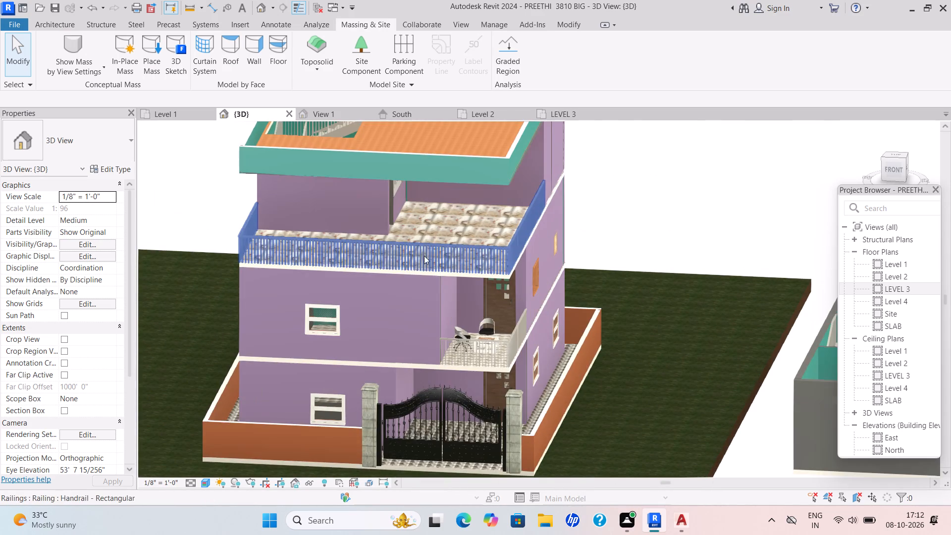
scroll(423, 276, up, 3)
scroll(442, 371, down, 3)
scroll(446, 385, up, 1)
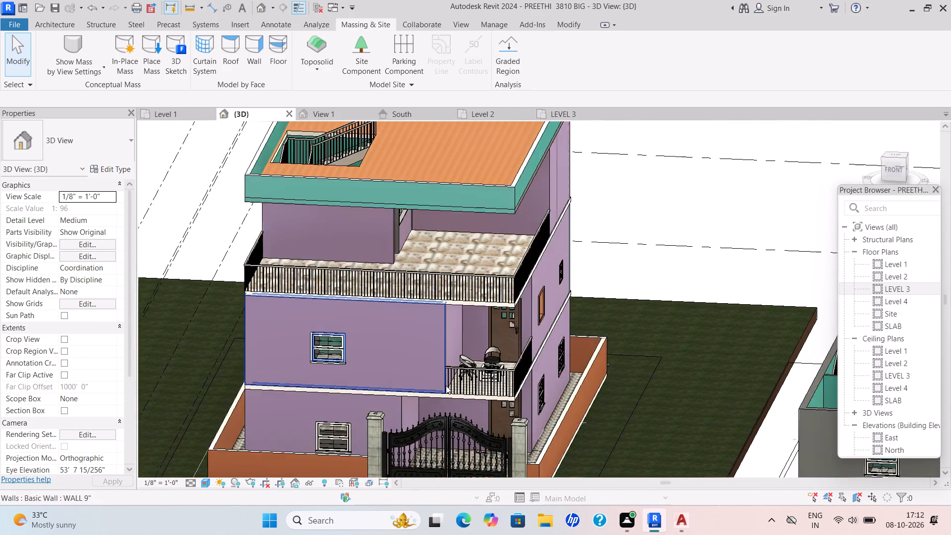
scroll(447, 386, up, 1)
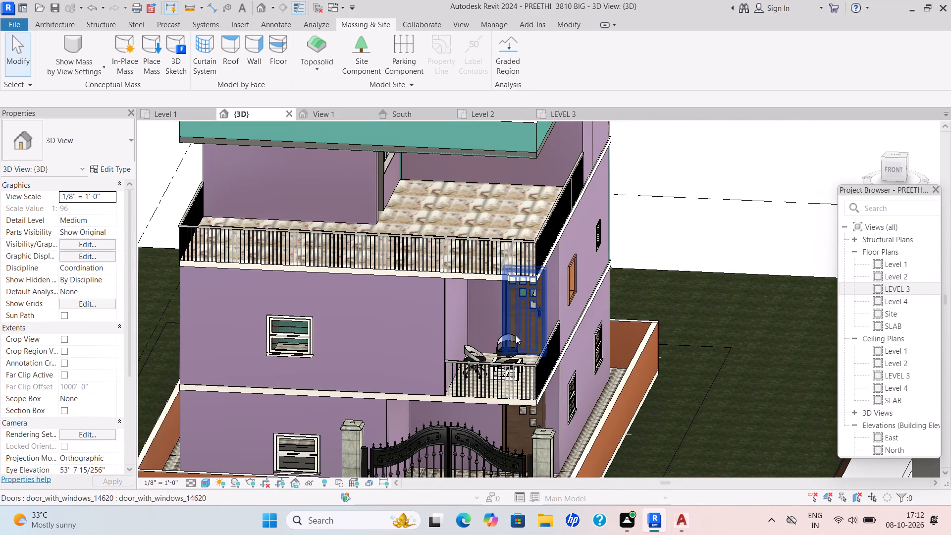
scroll(517, 393, down, 3)
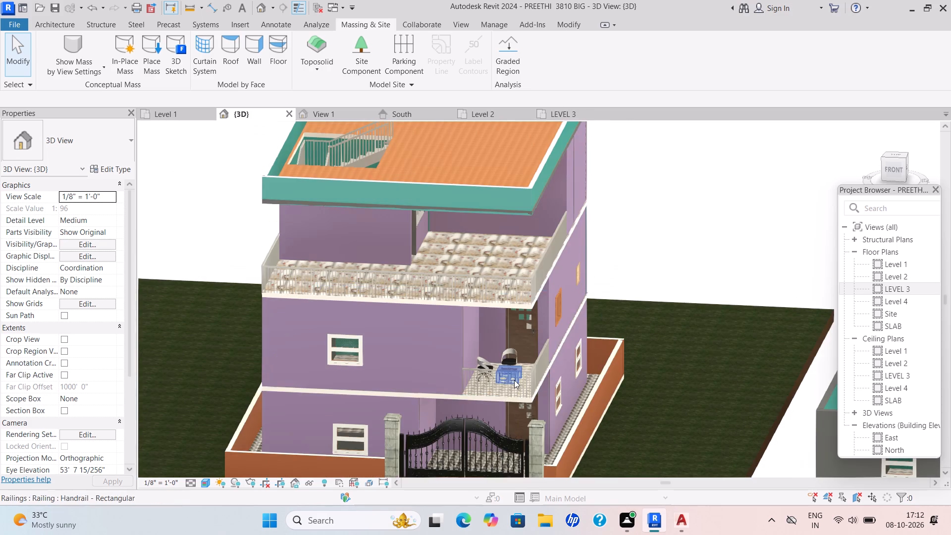
middle_drag(514, 381, 523, 378)
scroll(502, 224, up, 8)
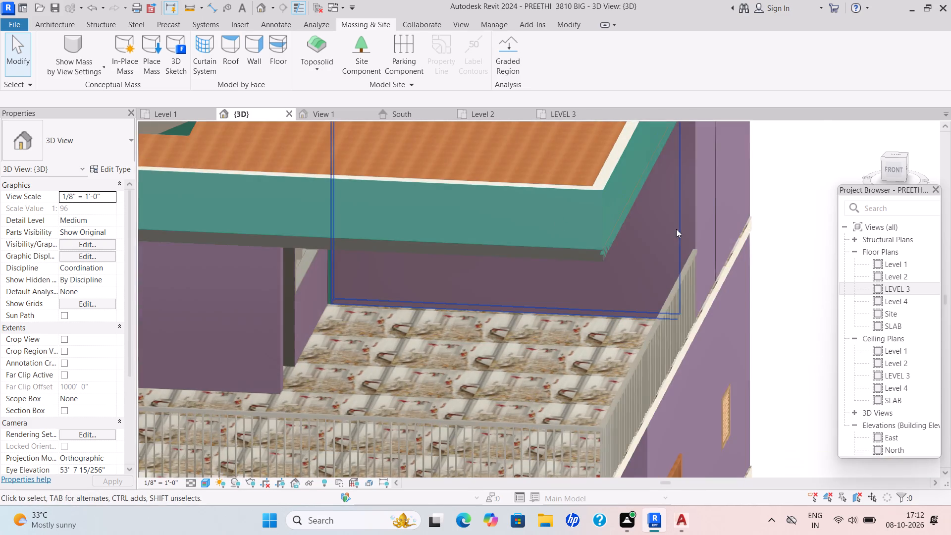
scroll(652, 261, up, 4)
scroll(502, 279, up, 3)
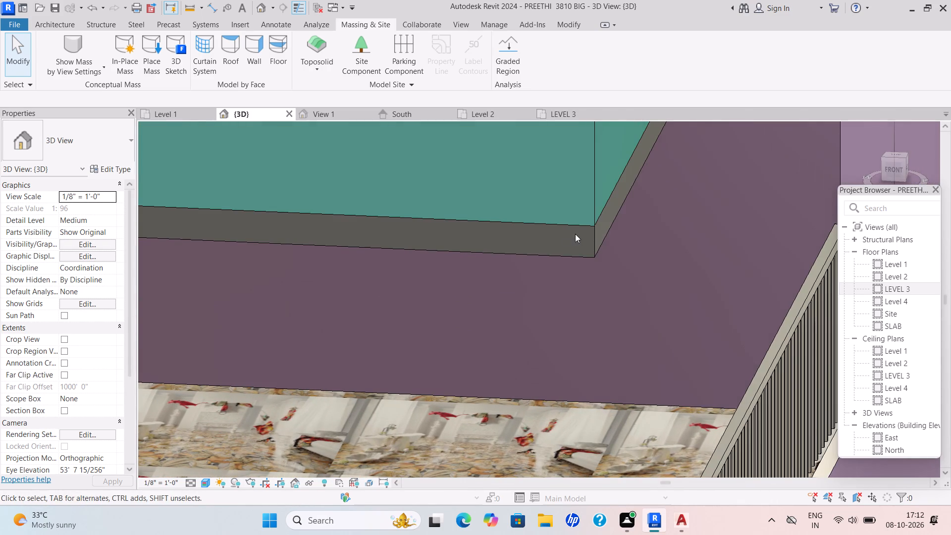
scroll(631, 228, down, 6)
scroll(633, 231, up, 1)
scroll(633, 231, down, 9)
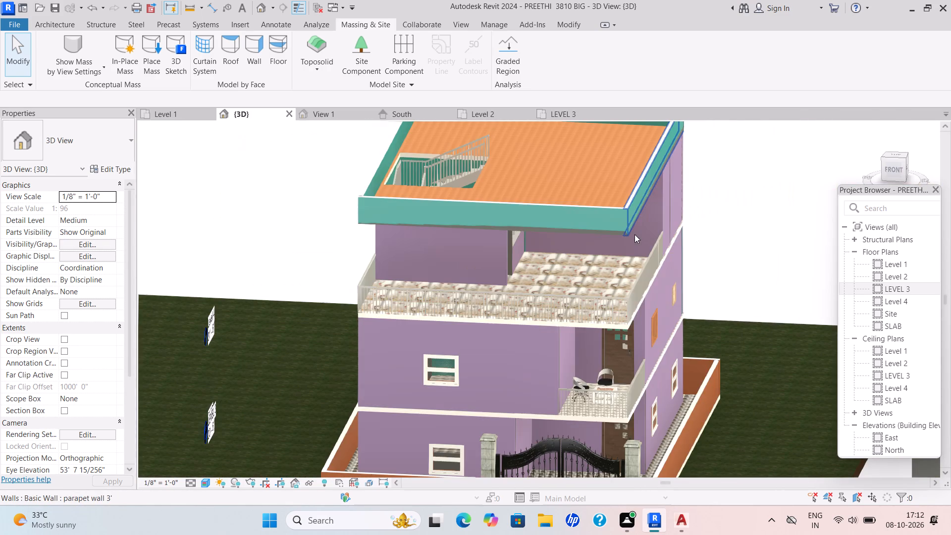
scroll(634, 234, up, 1)
scroll(634, 234, down, 3)
scroll(634, 234, up, 3)
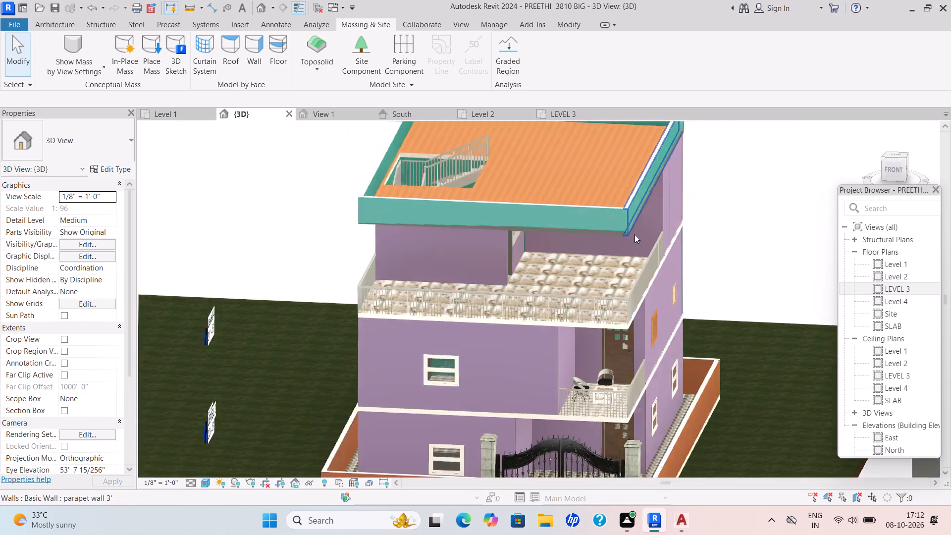
scroll(634, 234, up, 4)
scroll(634, 234, down, 4)
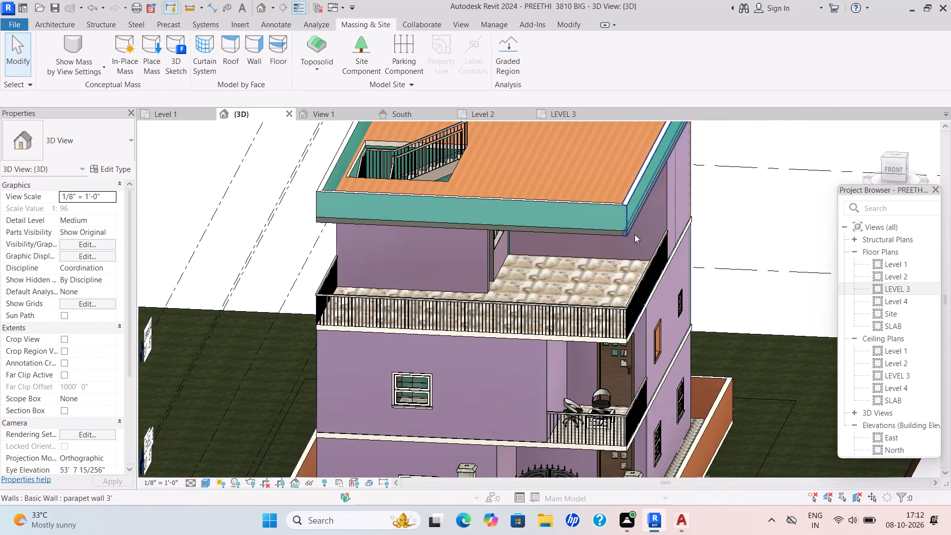
scroll(634, 234, up, 3)
Raise the bottom of the front roof parapet wall to a base offset of -0' 6", making it 2' 6" high.
click(501, 181)
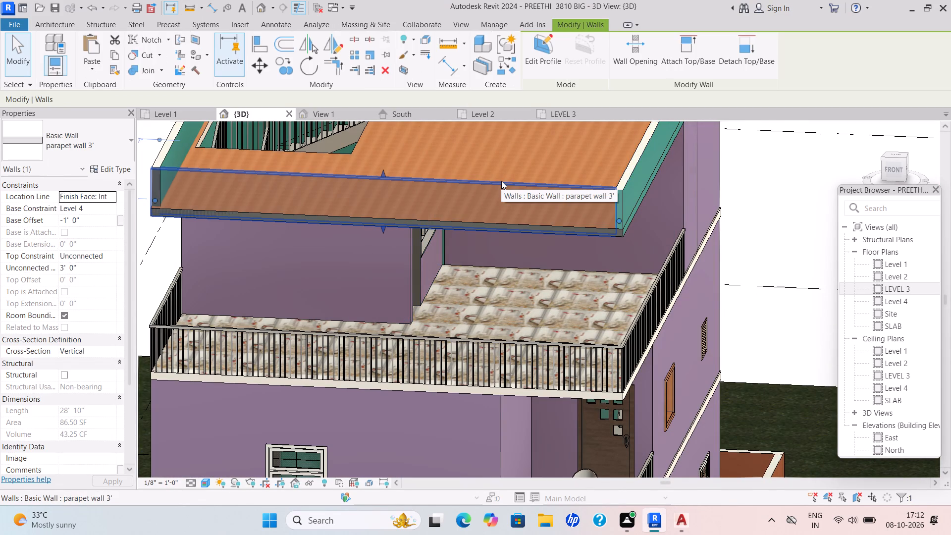
scroll(386, 233, up, 4)
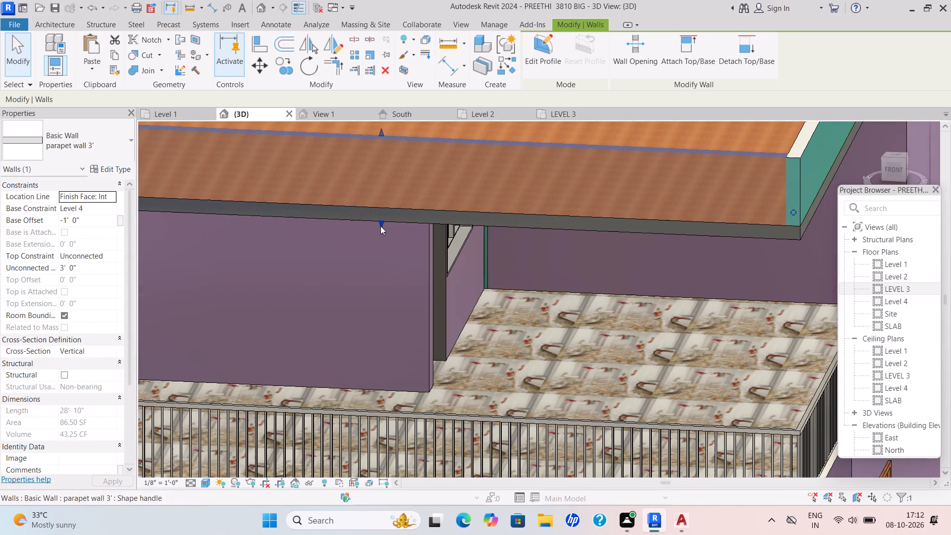
drag(380, 226, 380, 210)
key(Escape)
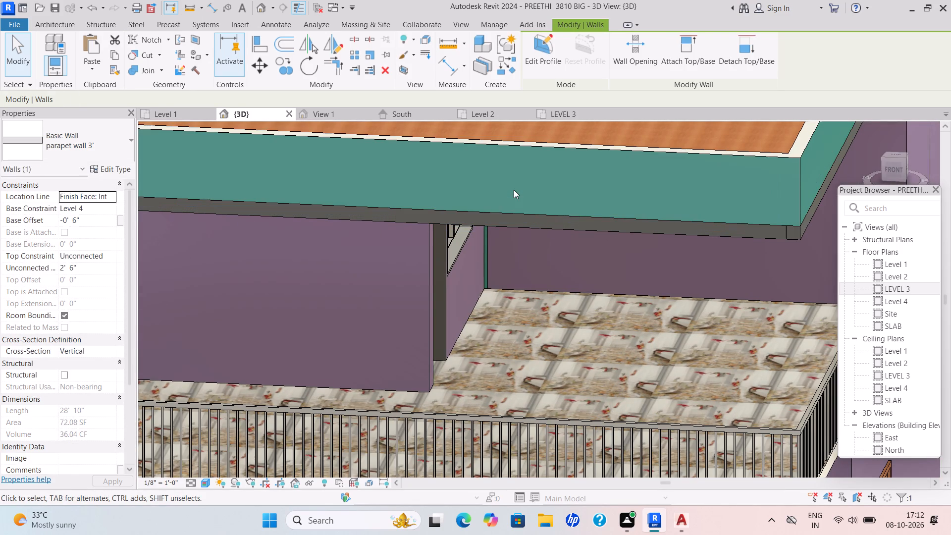
scroll(514, 198, down, 2)
middle_drag(508, 213, 431, 283)
scroll(498, 233, down, 1)
scroll(426, 285, up, 1)
key(Escape)
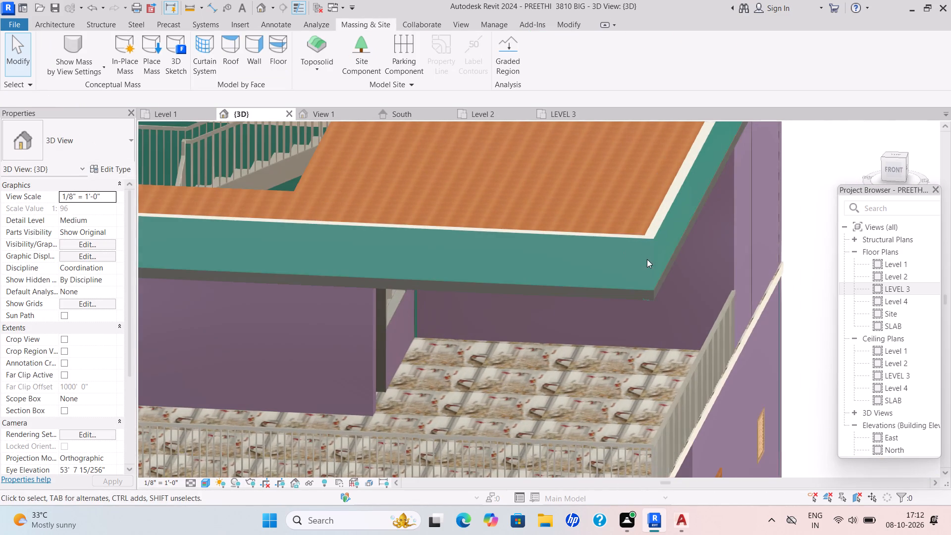
key(Escape)
scroll(584, 286, up, 3)
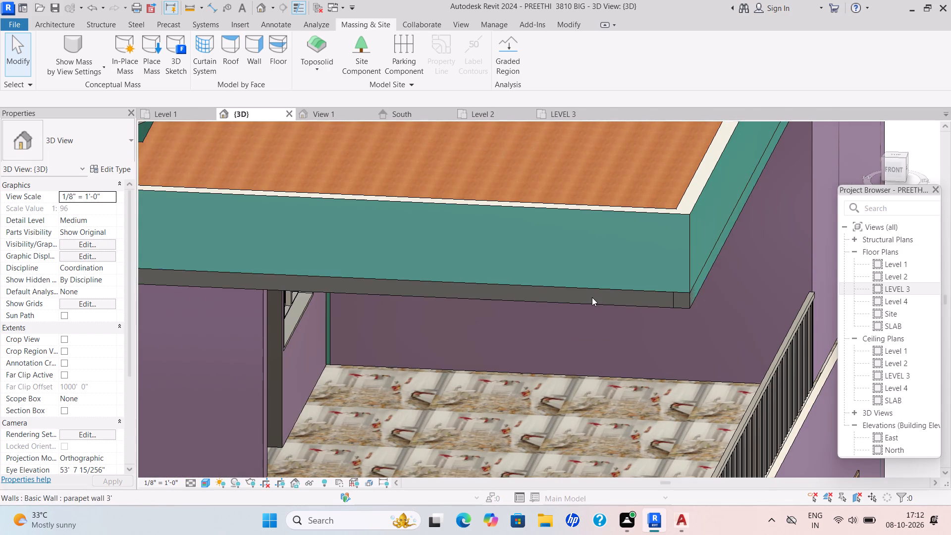
middle_drag(715, 289, 556, 336)
scroll(556, 336, down, 4)
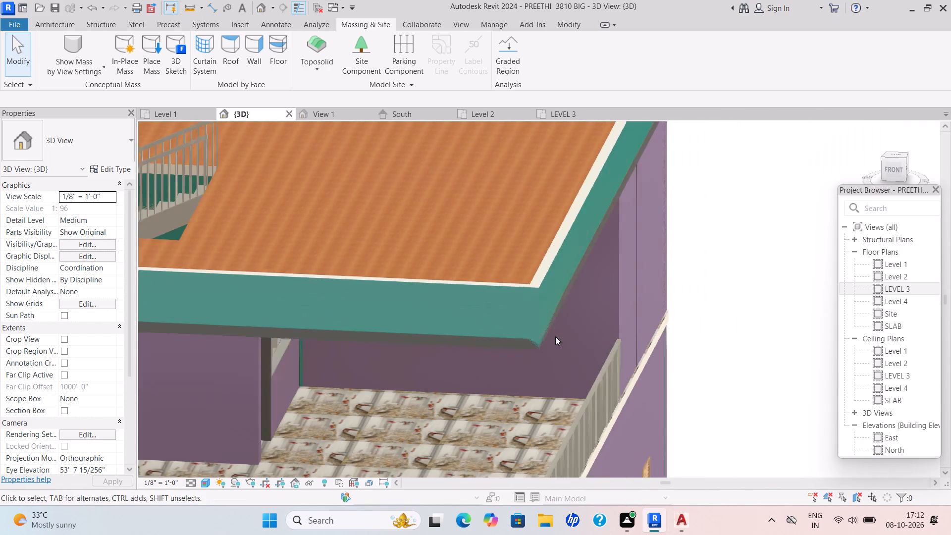
Undo the last base and height change made to the front roof parapet wall.
shift+middle_drag(603, 322, 542, 327)
scroll(540, 316, down, 5)
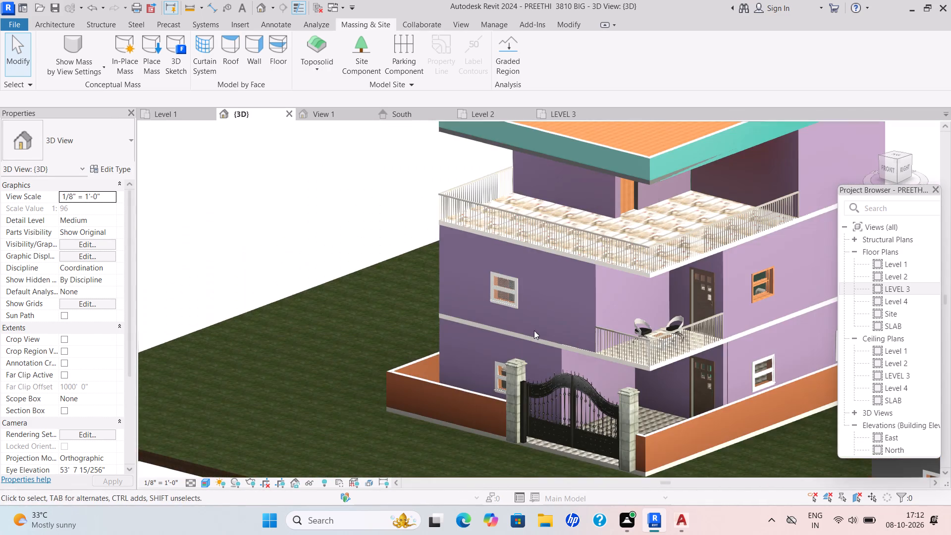
scroll(581, 340, down, 1)
middle_drag(582, 341, 489, 395)
scroll(499, 373, up, 1)
scroll(601, 202, up, 3)
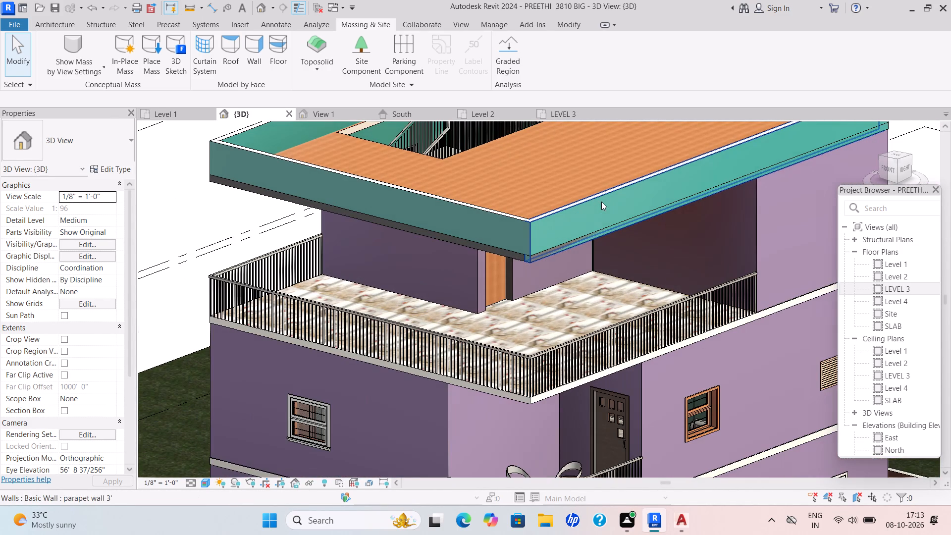
click(601, 202)
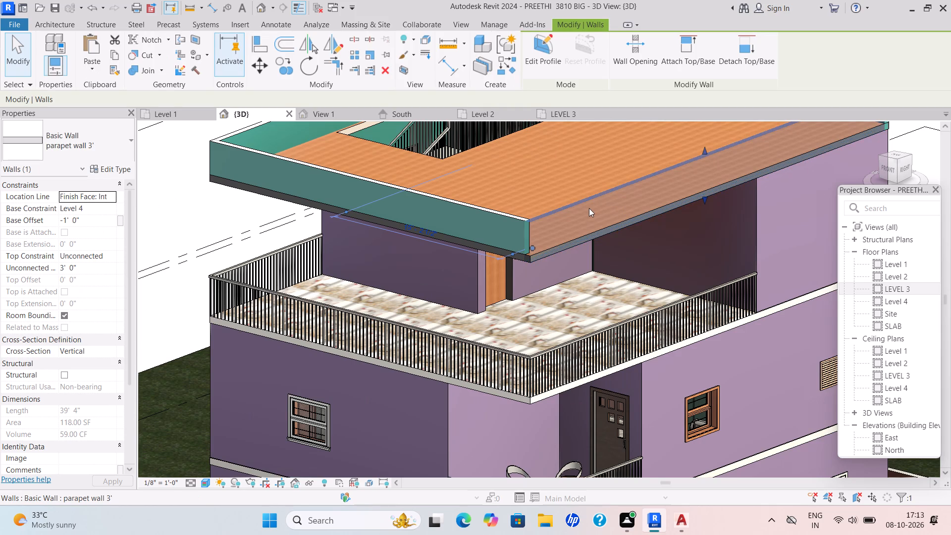
key(ctrl+z)
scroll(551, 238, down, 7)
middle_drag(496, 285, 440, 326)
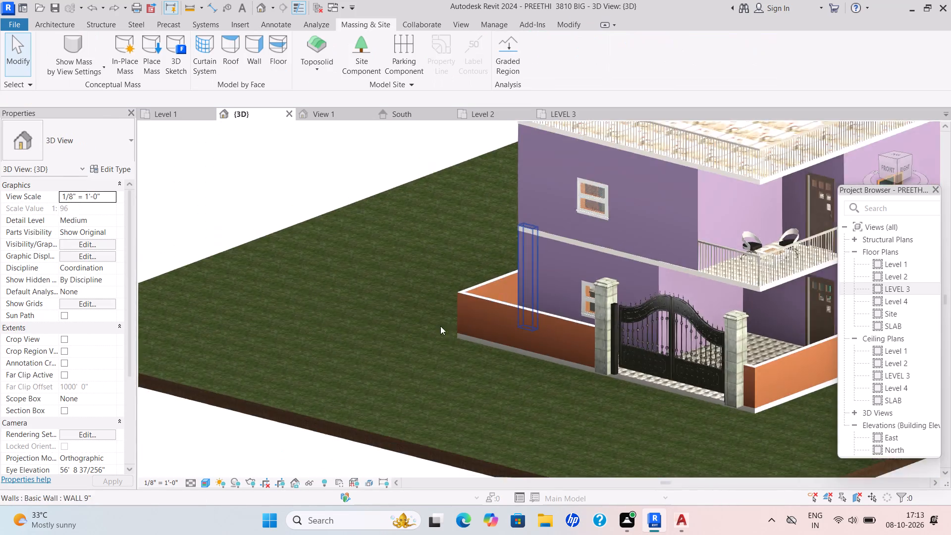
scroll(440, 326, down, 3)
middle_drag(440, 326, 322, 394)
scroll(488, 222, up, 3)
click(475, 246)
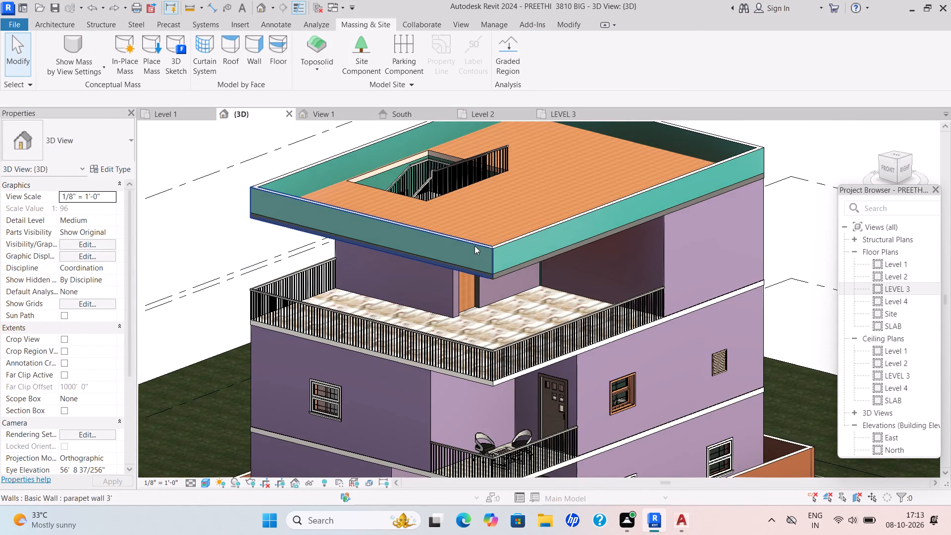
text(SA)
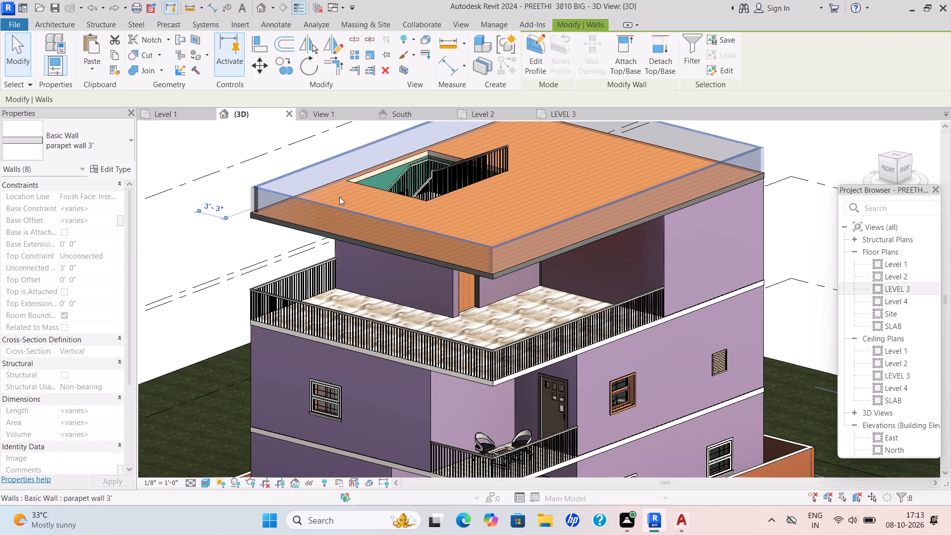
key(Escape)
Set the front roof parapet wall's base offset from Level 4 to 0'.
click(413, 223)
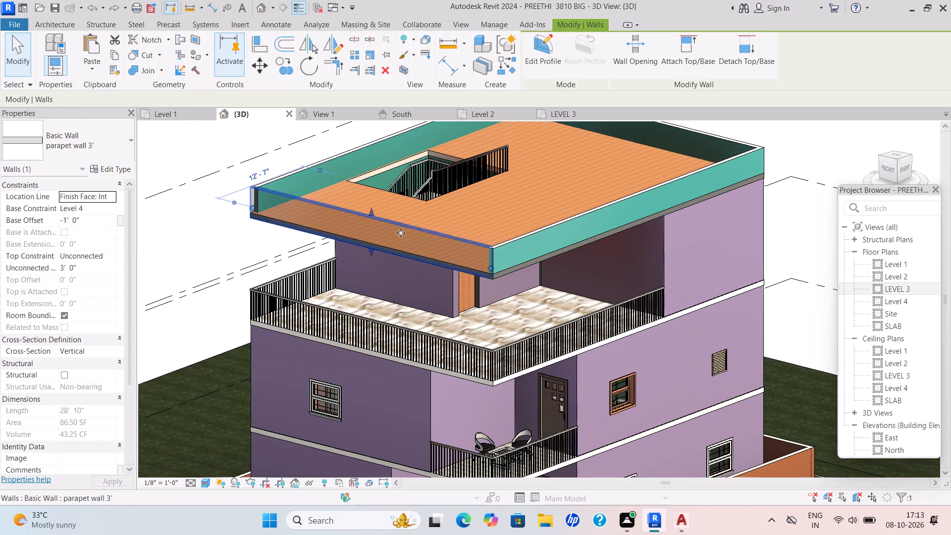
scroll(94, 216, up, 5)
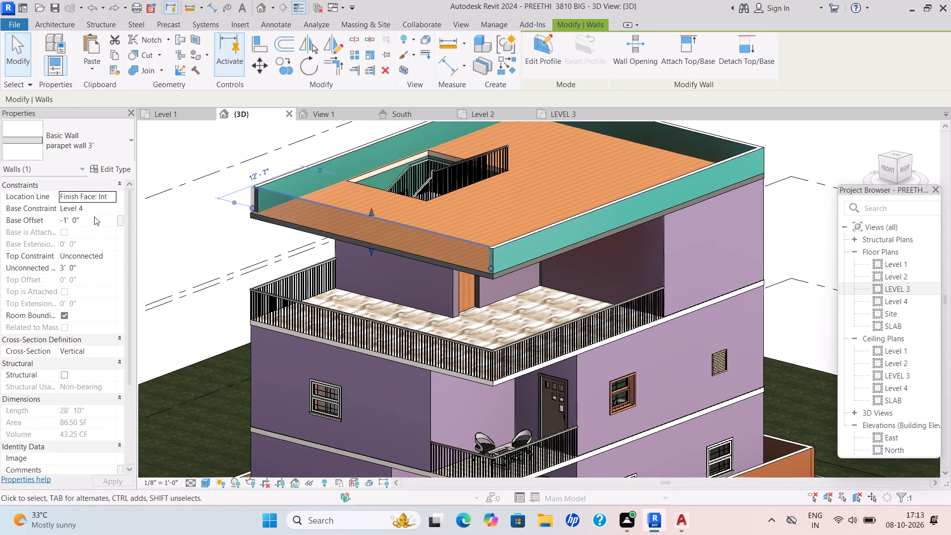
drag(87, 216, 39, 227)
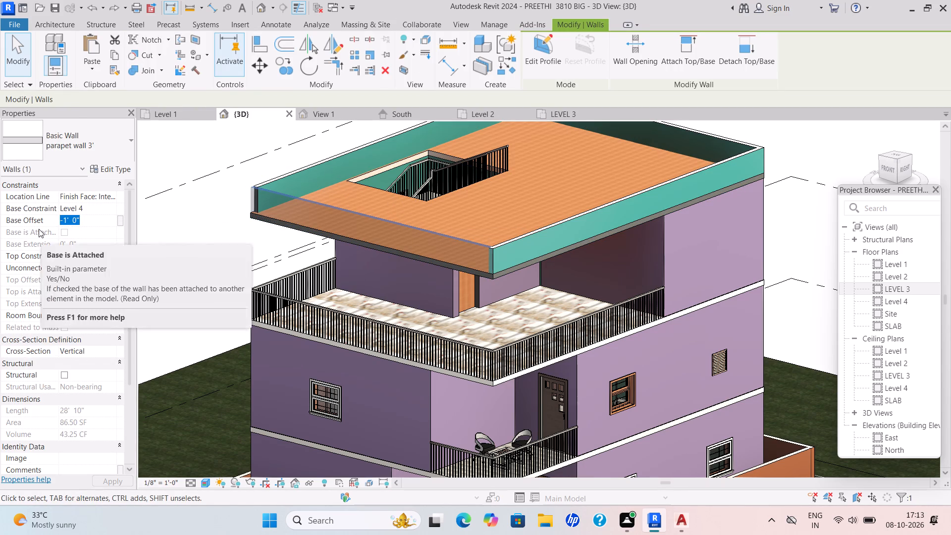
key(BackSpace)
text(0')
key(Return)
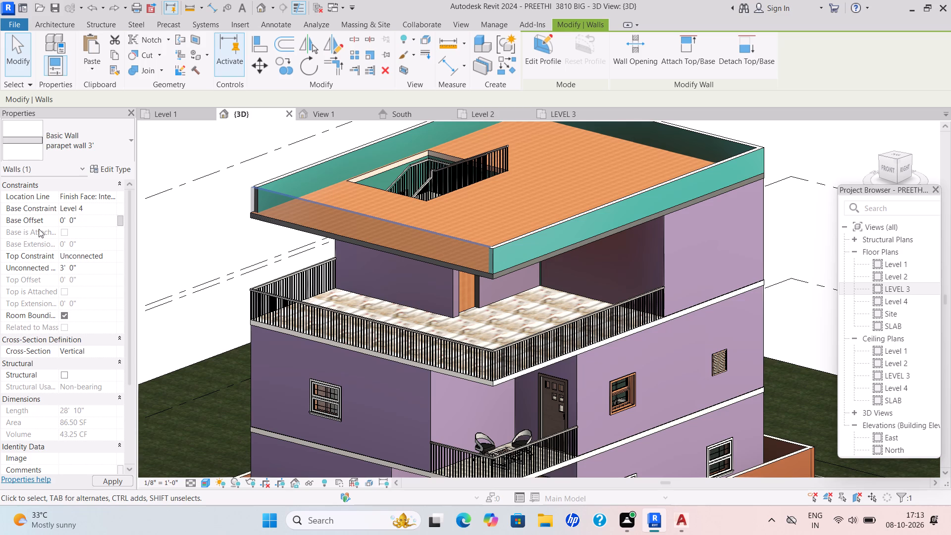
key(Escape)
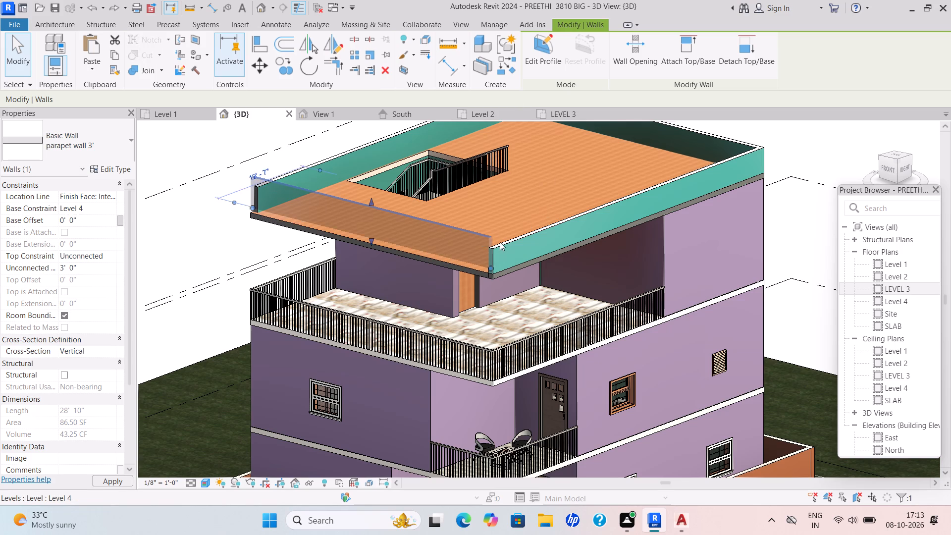
Examine the corner where the front and right-side roof parapets meet, including the front parapet's bottom edge against the roof.
scroll(500, 247, up, 6)
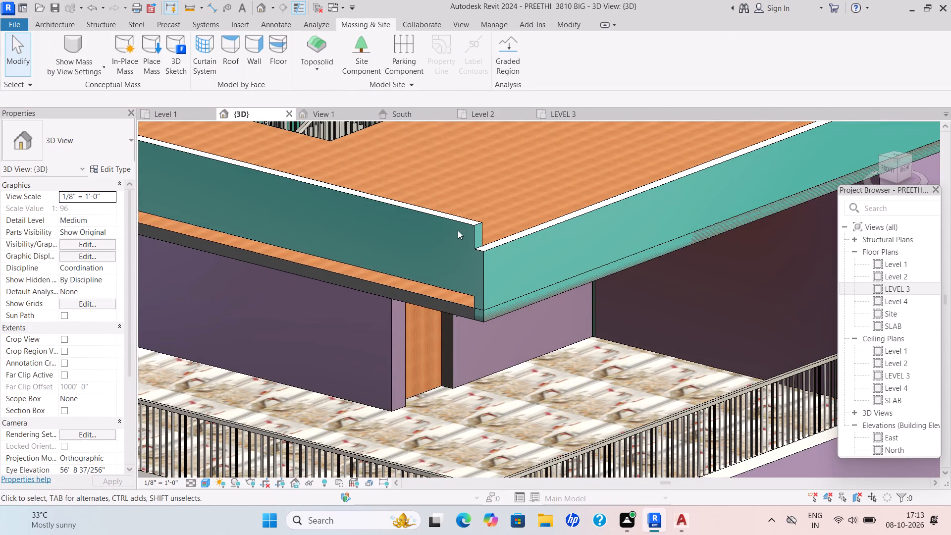
click(465, 223)
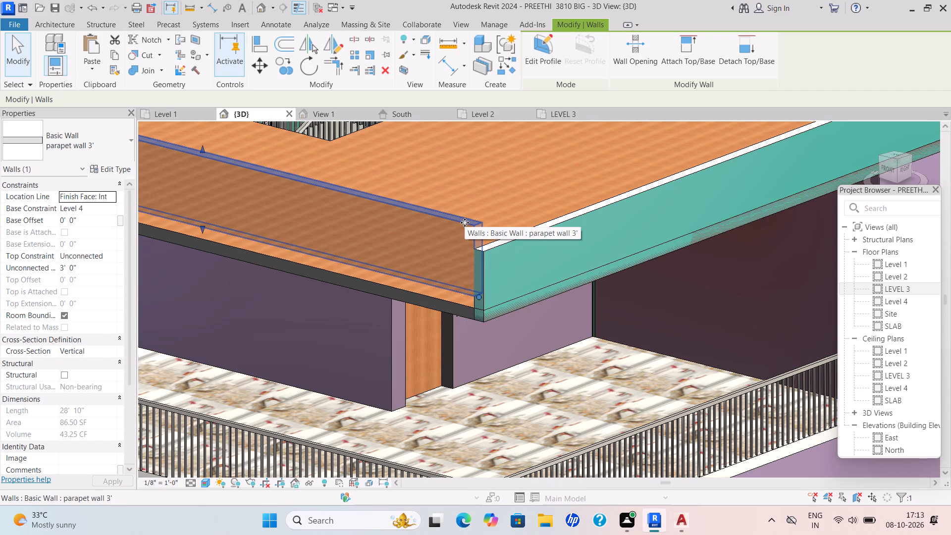
scroll(465, 222, down, 3)
middle_drag(465, 222, 478, 234)
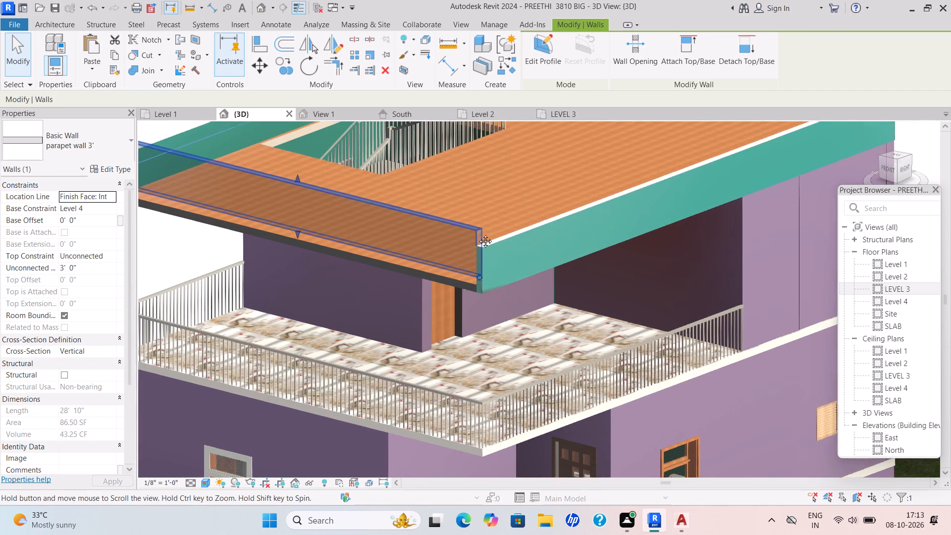
middle_drag(478, 234, 483, 240)
scroll(483, 240, down, 1)
scroll(483, 240, up, 1)
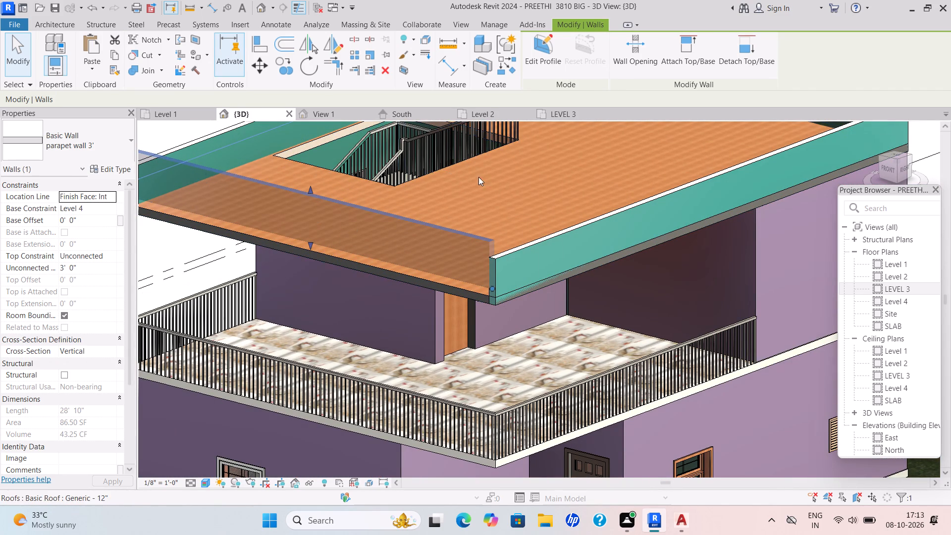
scroll(480, 177, up, 1)
key(Escape)
scroll(514, 192, up, 2)
scroll(559, 306, up, 1)
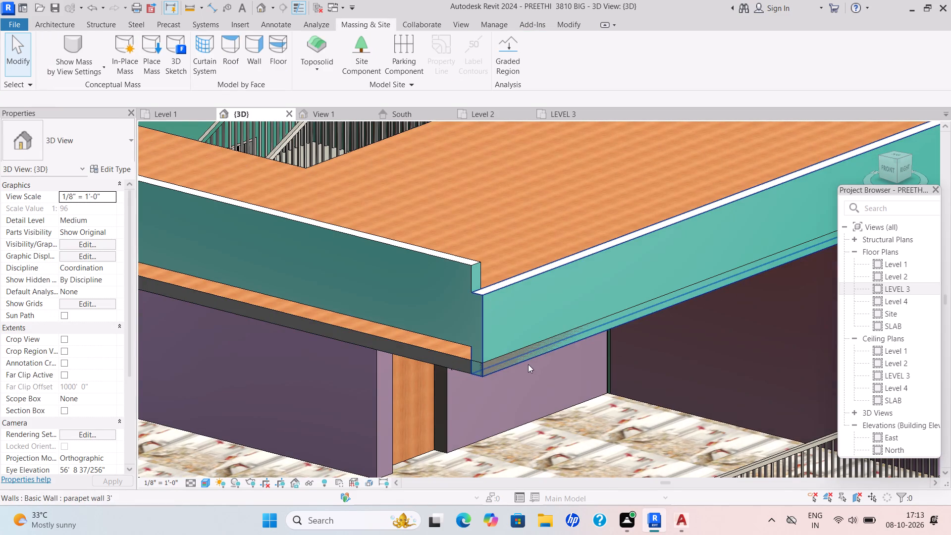
shift+middle_drag(528, 367, 601, 320)
scroll(603, 315, down, 7)
middle_drag(628, 279, 811, 151)
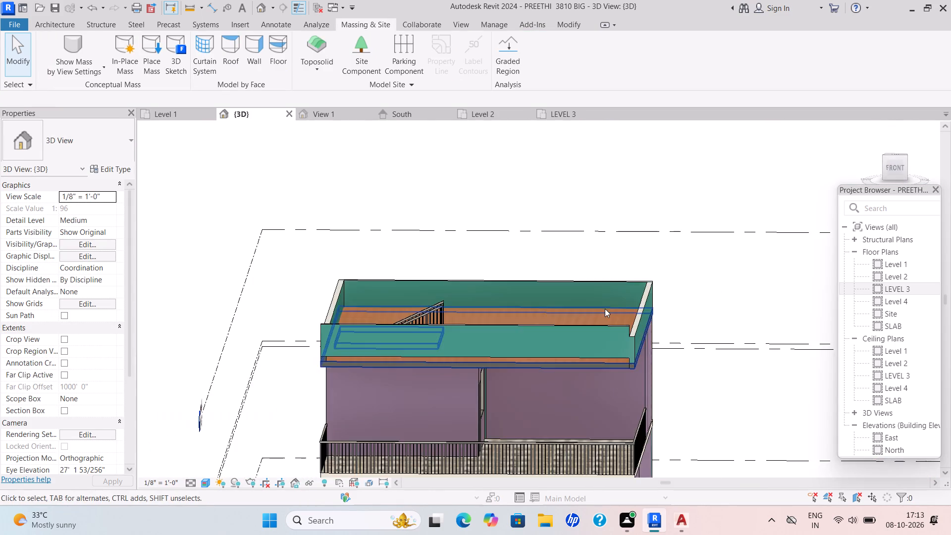
scroll(604, 309, up, 4)
middle_drag(588, 335, 580, 297)
scroll(580, 296, up, 1)
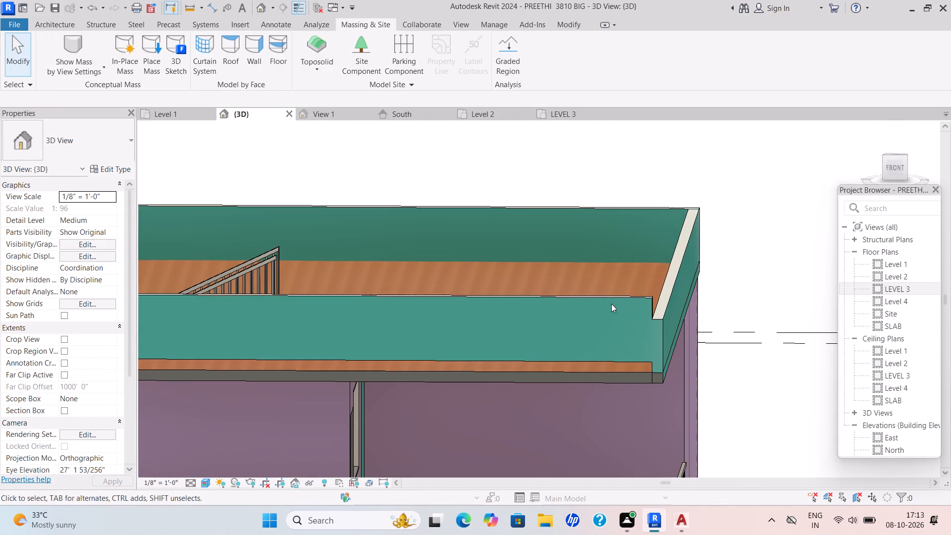
click(621, 300)
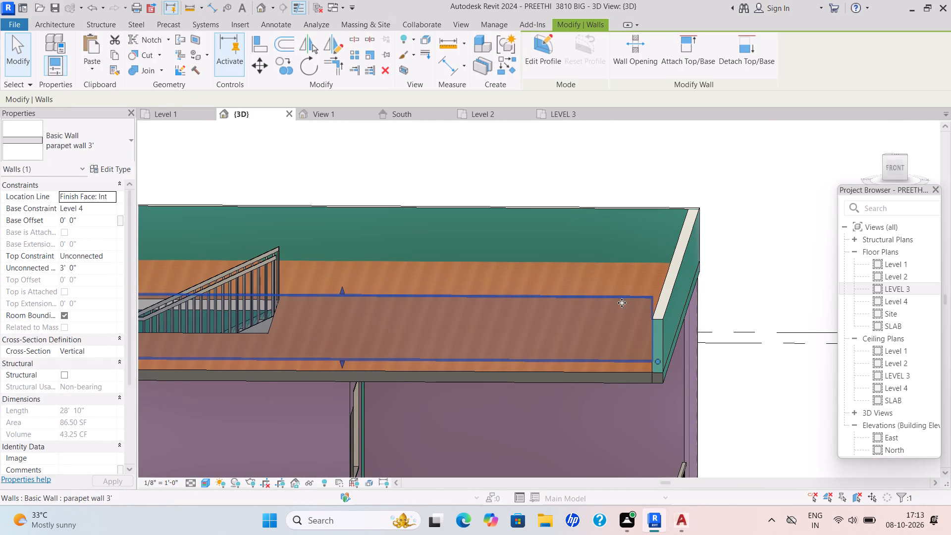
scroll(686, 378, up, 5)
key(Escape)
scroll(629, 297, up, 1)
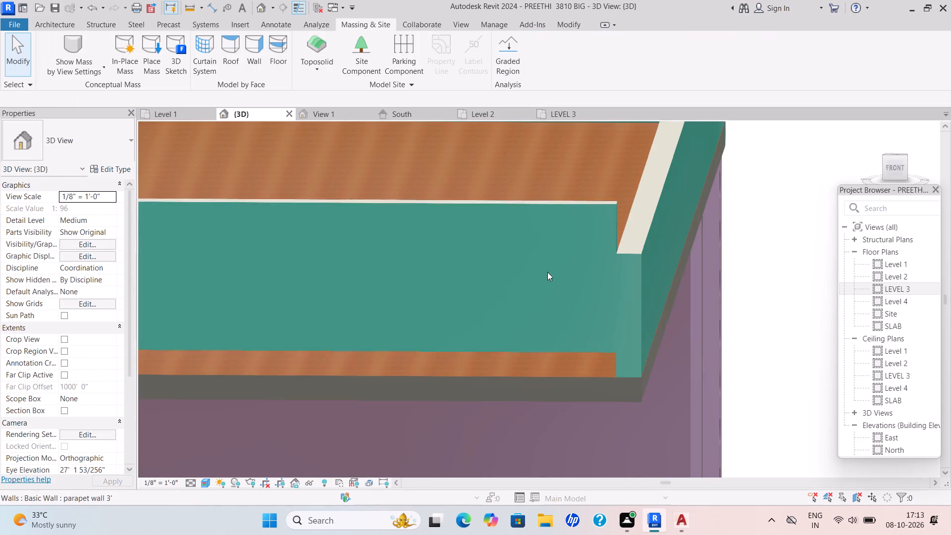
Measure the vertical gap between the front parapet's bottom edge and the roof's lower edge at the corner.
click(199, 8)
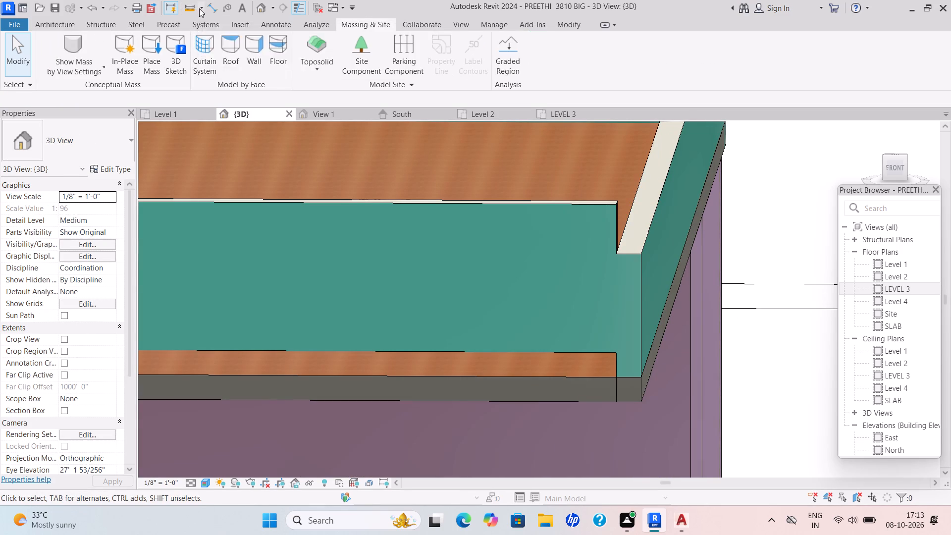
click(211, 29)
scroll(612, 354, up, 4)
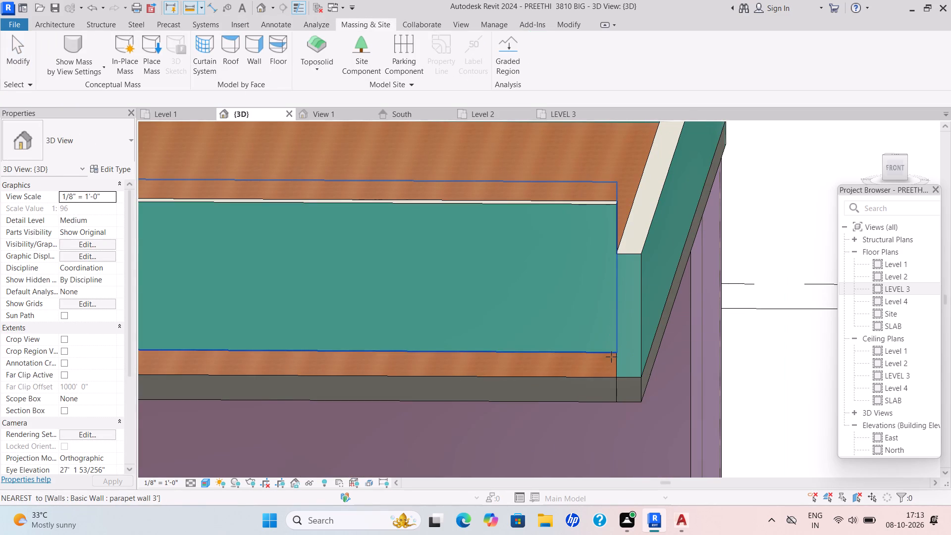
drag(619, 352, 623, 355)
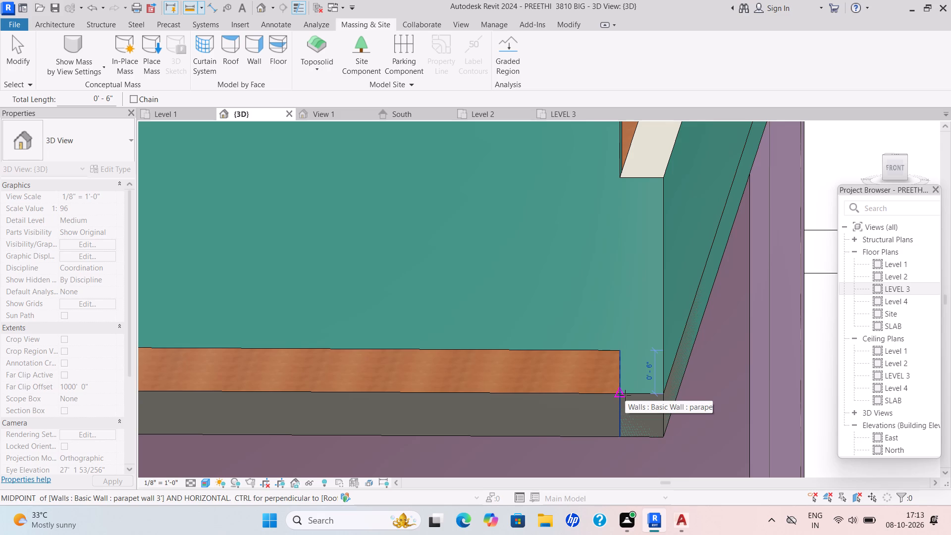
key(Escape)
scroll(556, 263, down, 4)
middle_drag(554, 288, 558, 325)
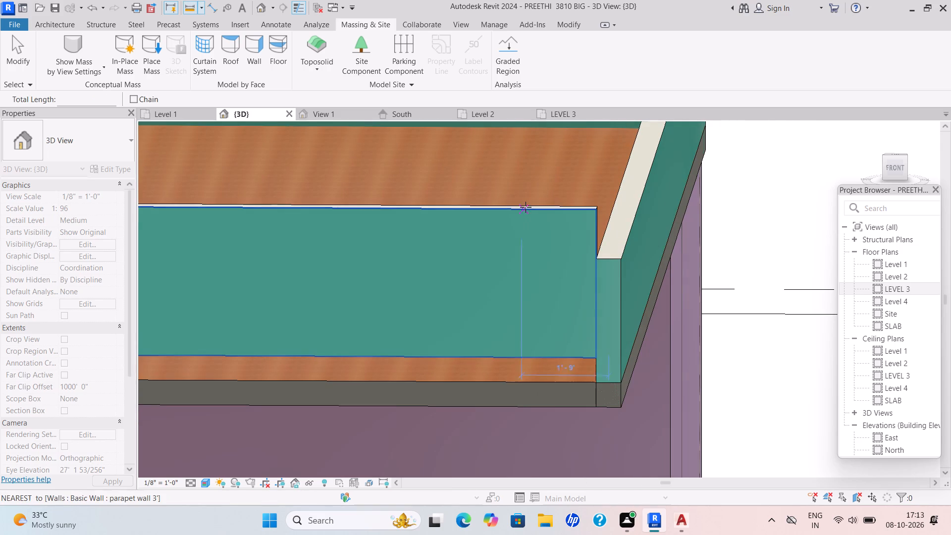
key(Escape)
Set the front roof parapet wall's base offset from Level 4 to -6".
click(520, 211)
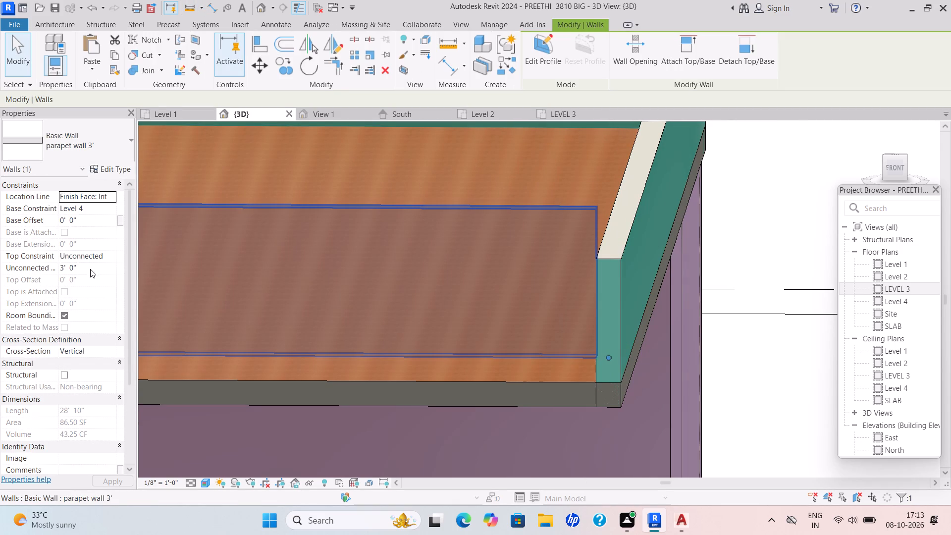
drag(90, 220, 62, 221)
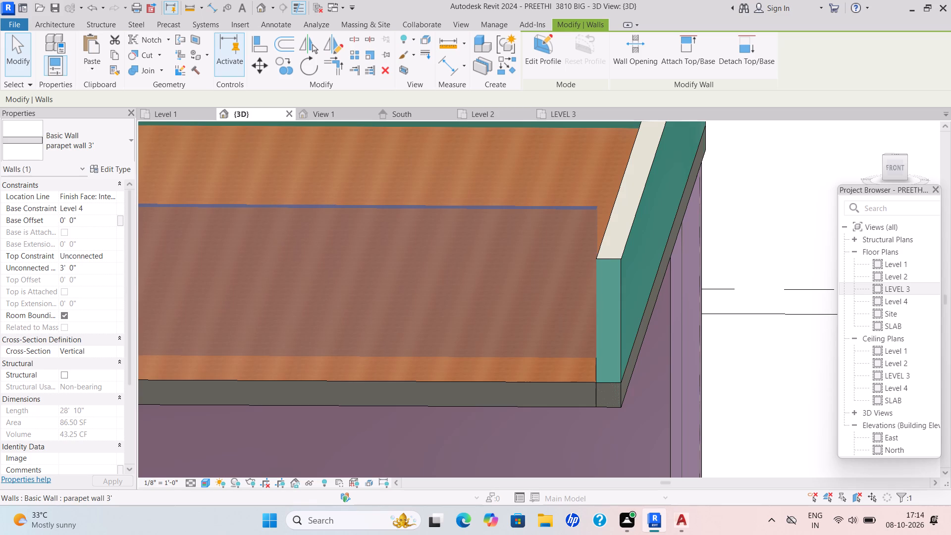
drag(80, 225, 0, 225)
drag(84, 219, 18, 238)
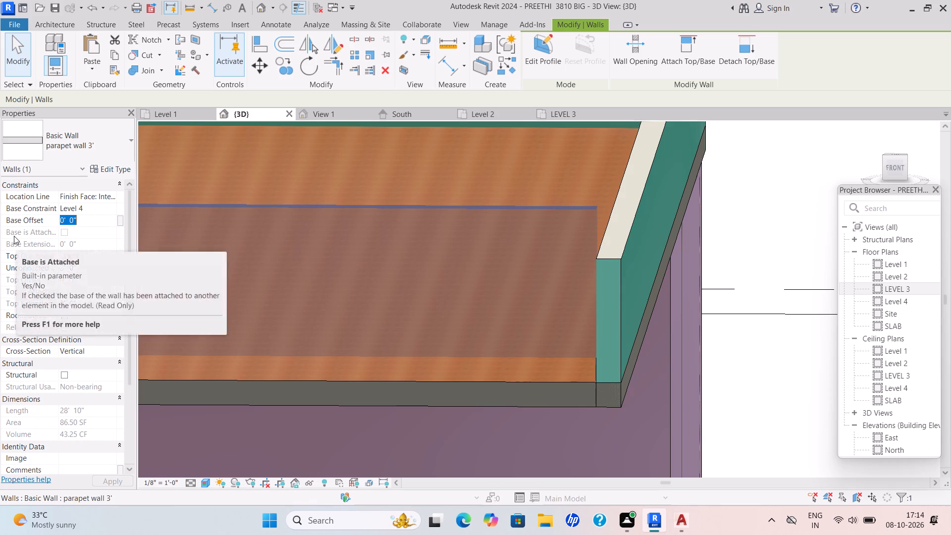
key(BackSpace)
text(-6")
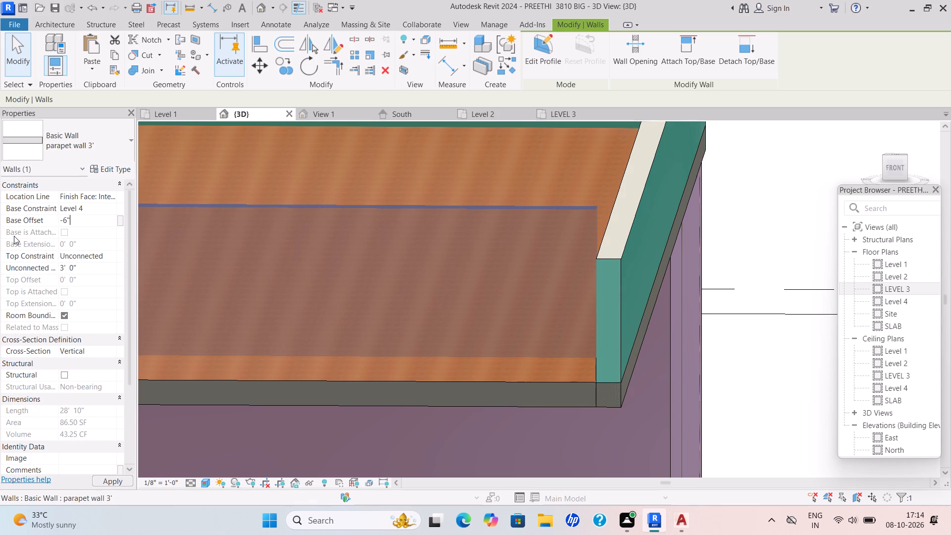
key(Return)
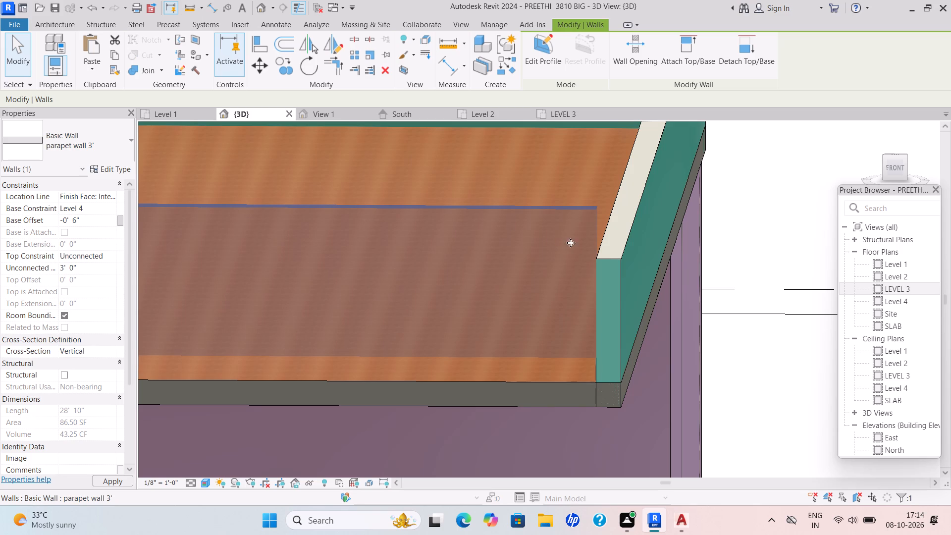
scroll(588, 241, down, 1)
scroll(619, 247, up, 1)
key(Escape)
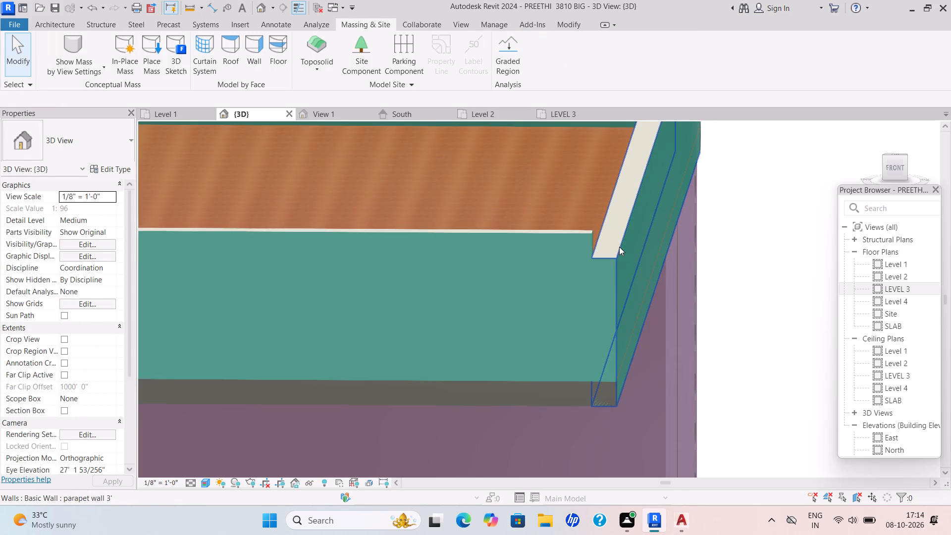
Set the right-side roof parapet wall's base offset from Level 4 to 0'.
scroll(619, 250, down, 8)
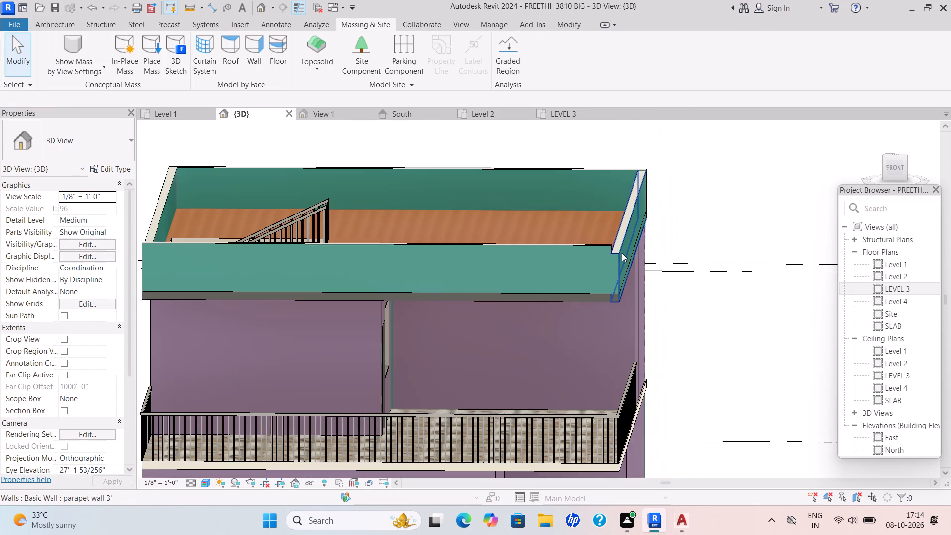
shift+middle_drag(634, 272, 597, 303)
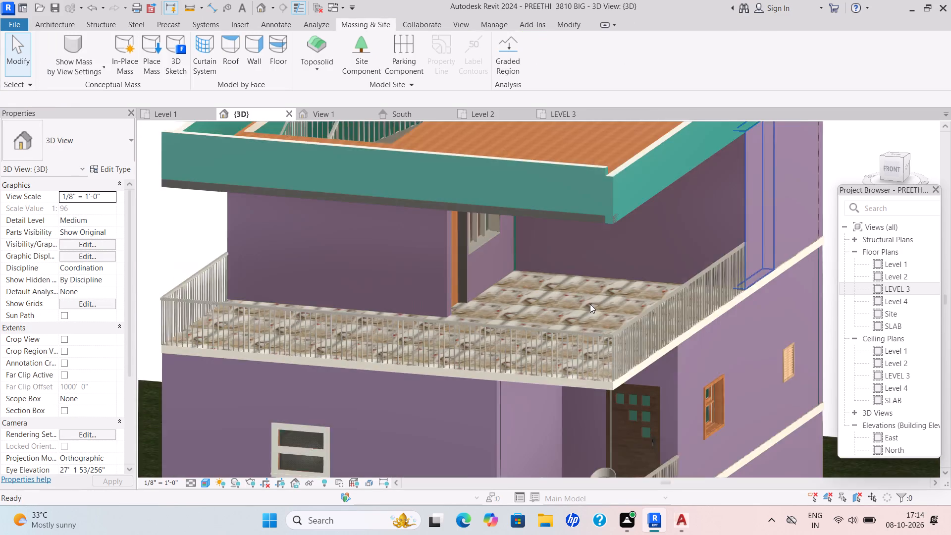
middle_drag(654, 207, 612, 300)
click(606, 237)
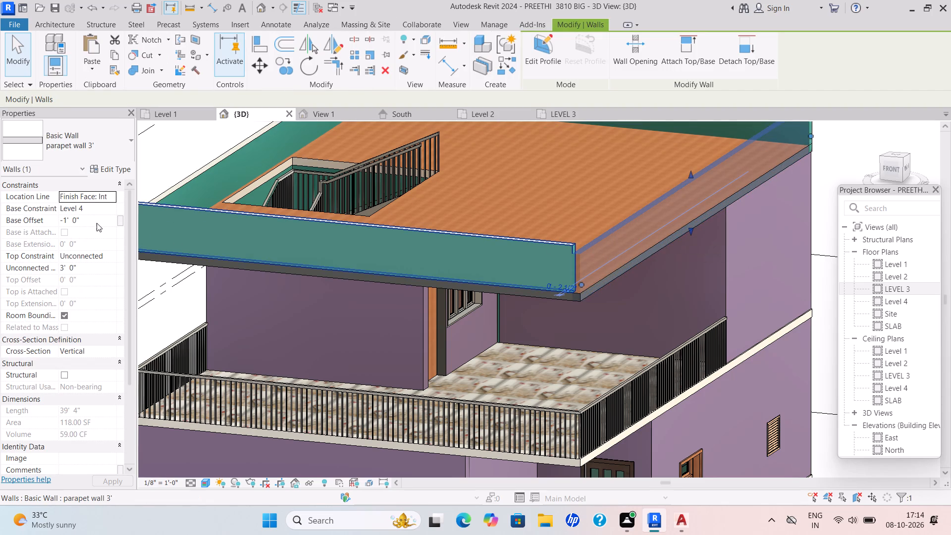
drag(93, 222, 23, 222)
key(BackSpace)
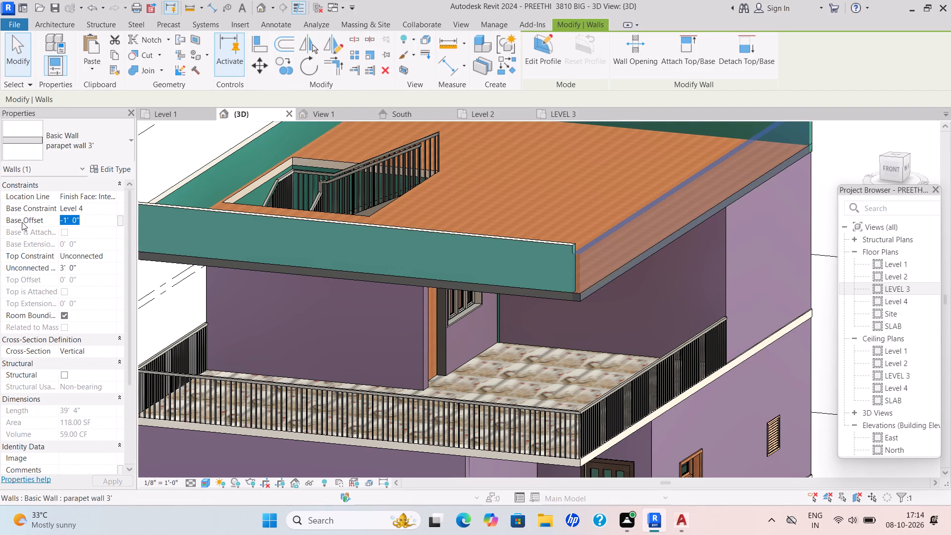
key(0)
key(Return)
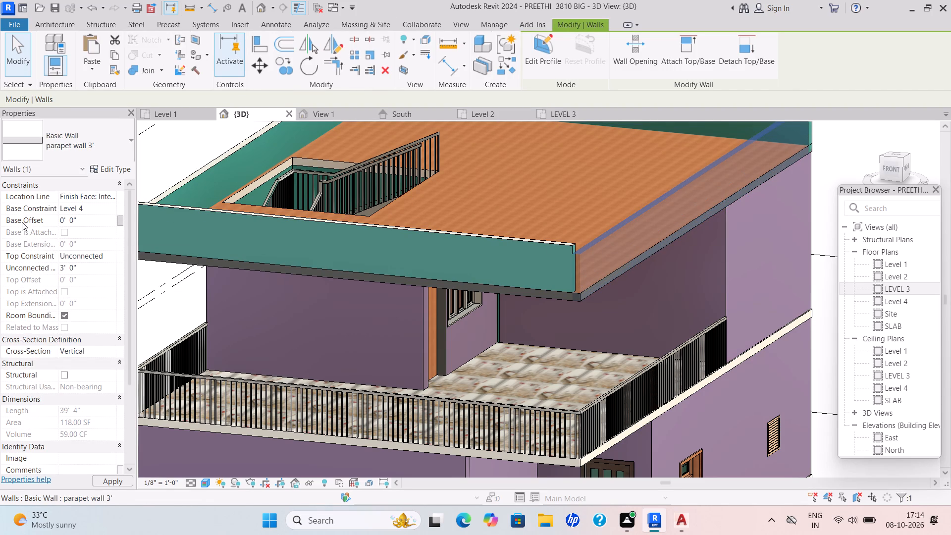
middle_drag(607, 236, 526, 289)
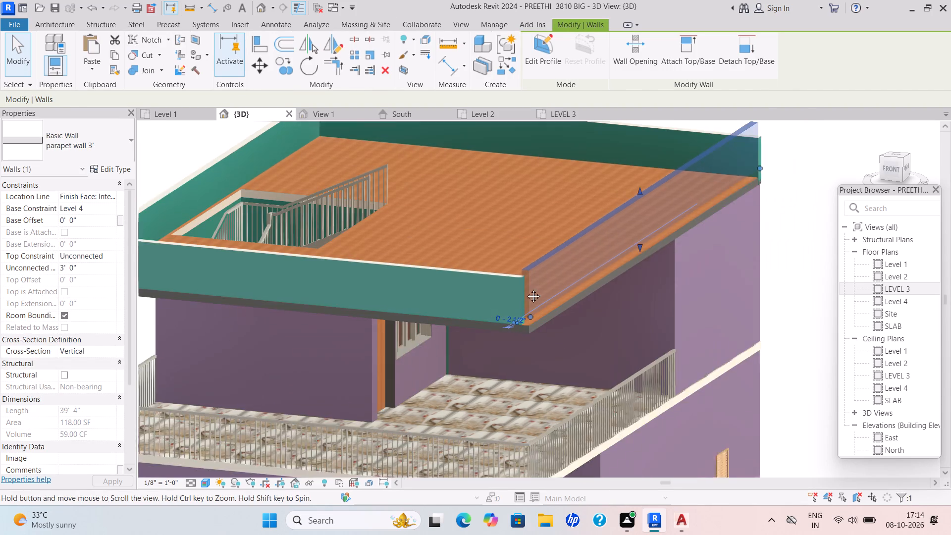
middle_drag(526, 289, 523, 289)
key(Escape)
Set the right-side roof parapet wall's base offset from Level 4 to -6".
click(534, 257)
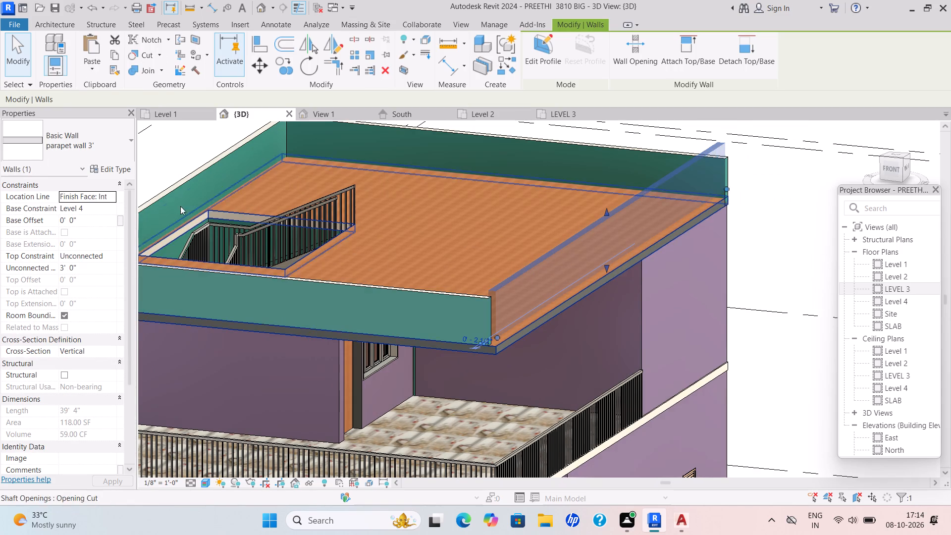
drag(86, 223, 0, 233)
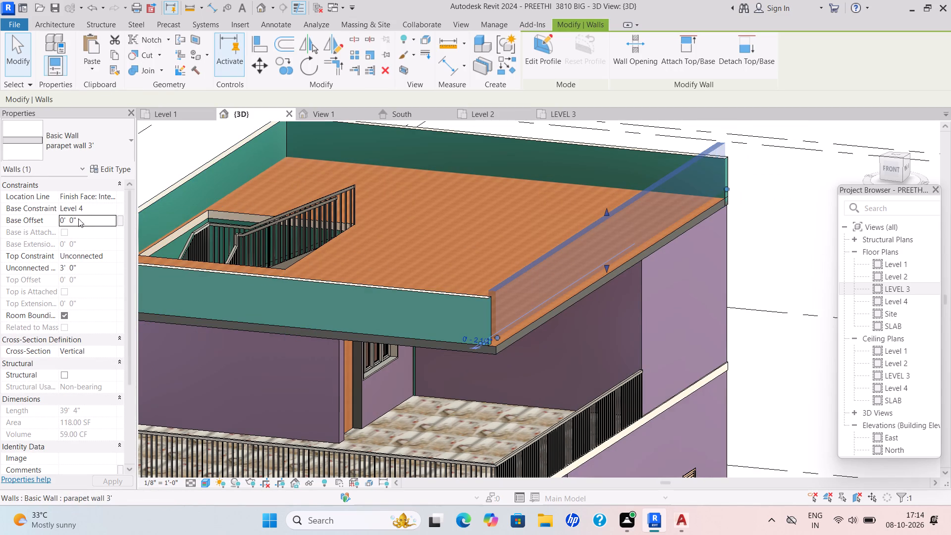
drag(86, 218, 31, 222)
key(BackSpace)
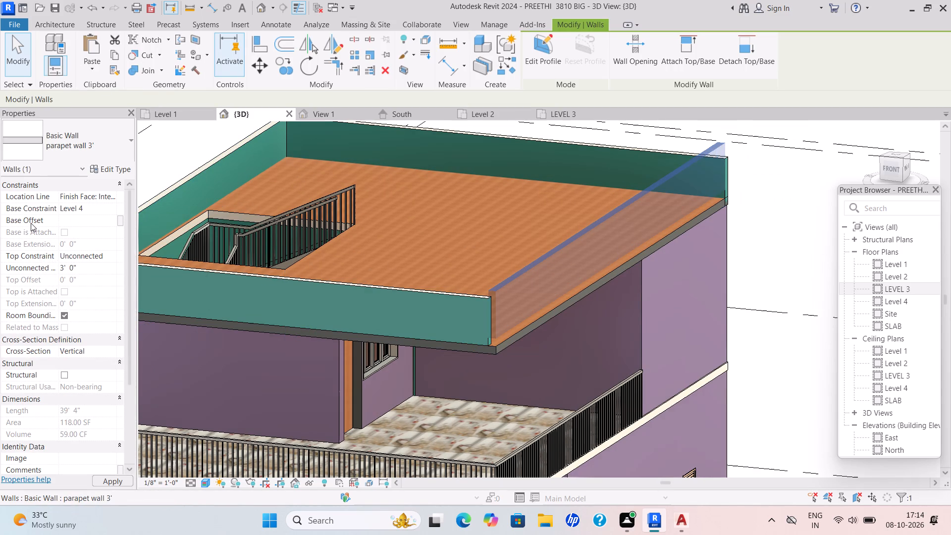
text(-6")
key(Return)
scroll(612, 248, up, 1)
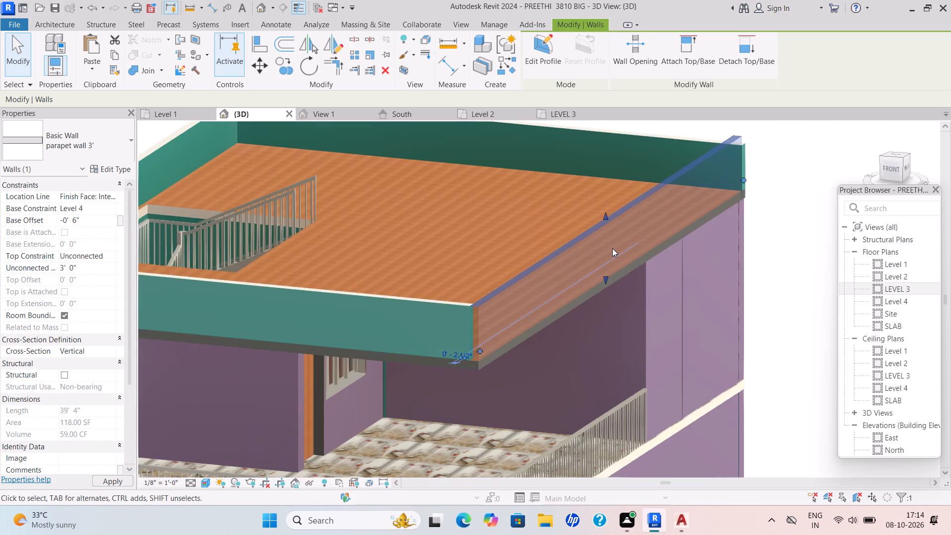
key(Escape)
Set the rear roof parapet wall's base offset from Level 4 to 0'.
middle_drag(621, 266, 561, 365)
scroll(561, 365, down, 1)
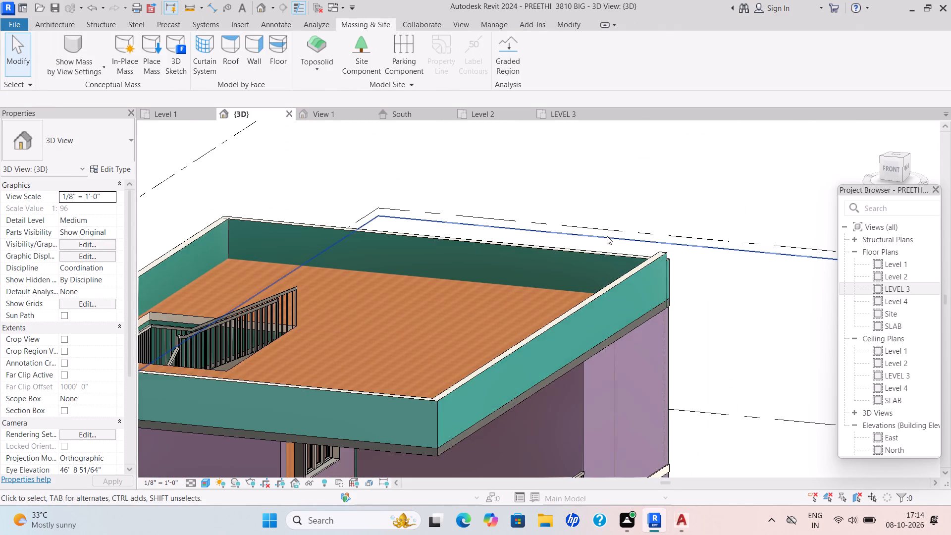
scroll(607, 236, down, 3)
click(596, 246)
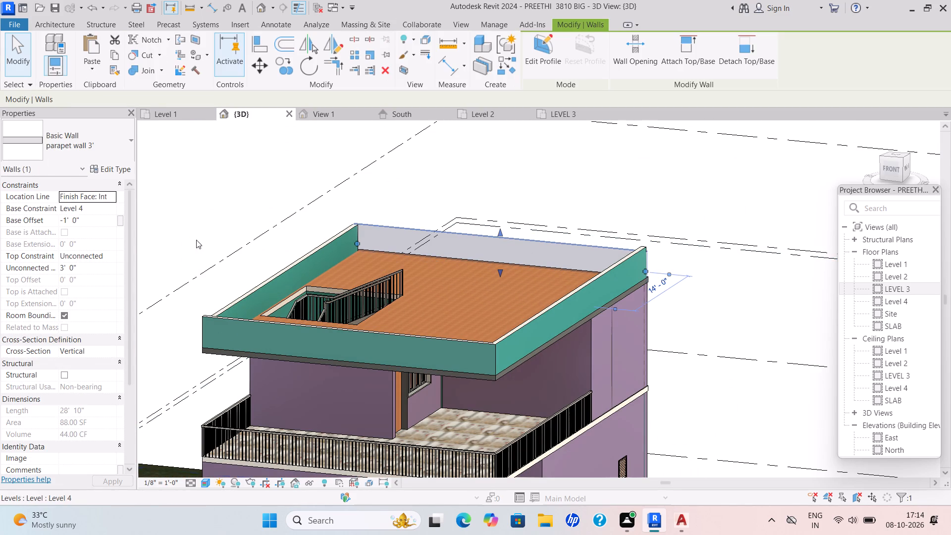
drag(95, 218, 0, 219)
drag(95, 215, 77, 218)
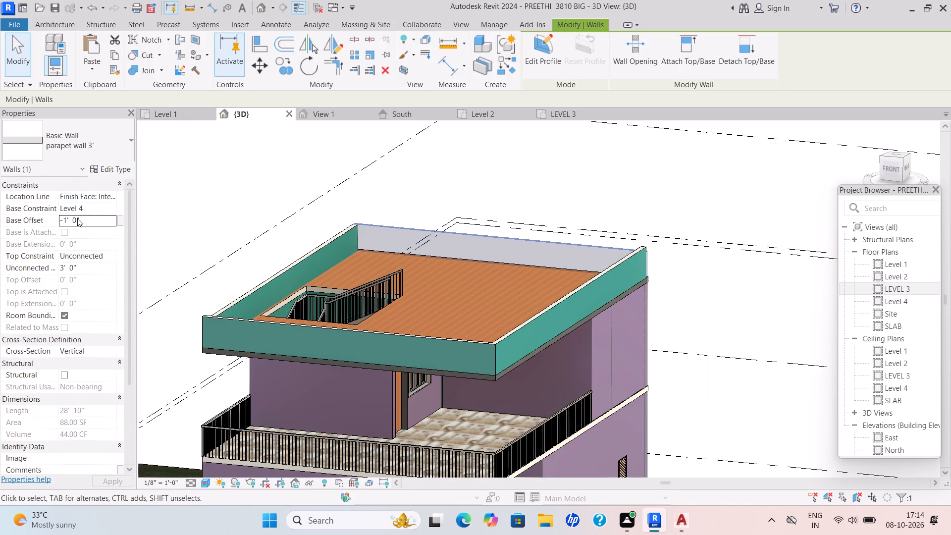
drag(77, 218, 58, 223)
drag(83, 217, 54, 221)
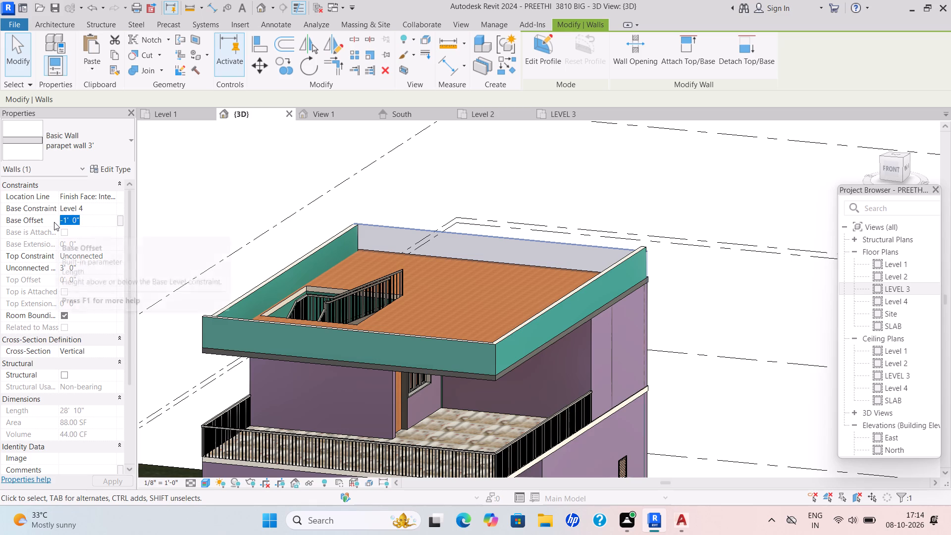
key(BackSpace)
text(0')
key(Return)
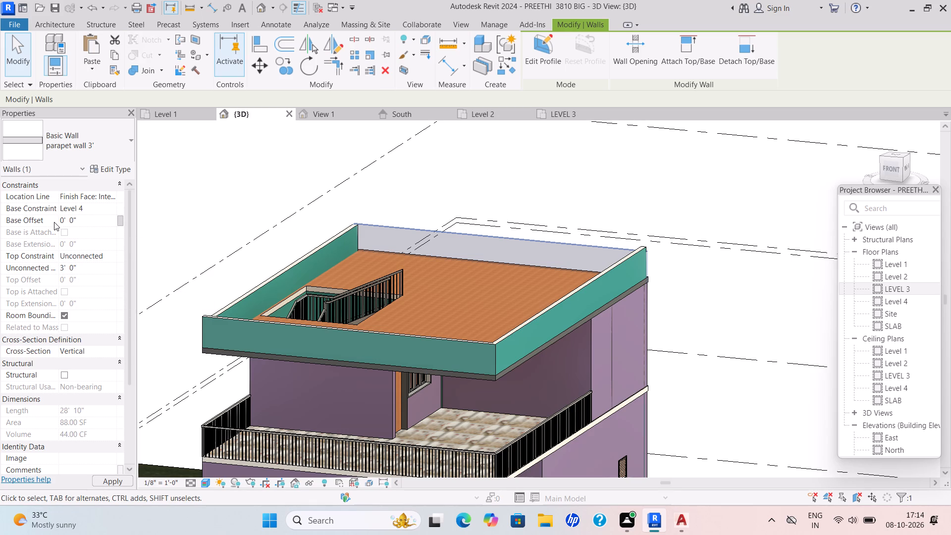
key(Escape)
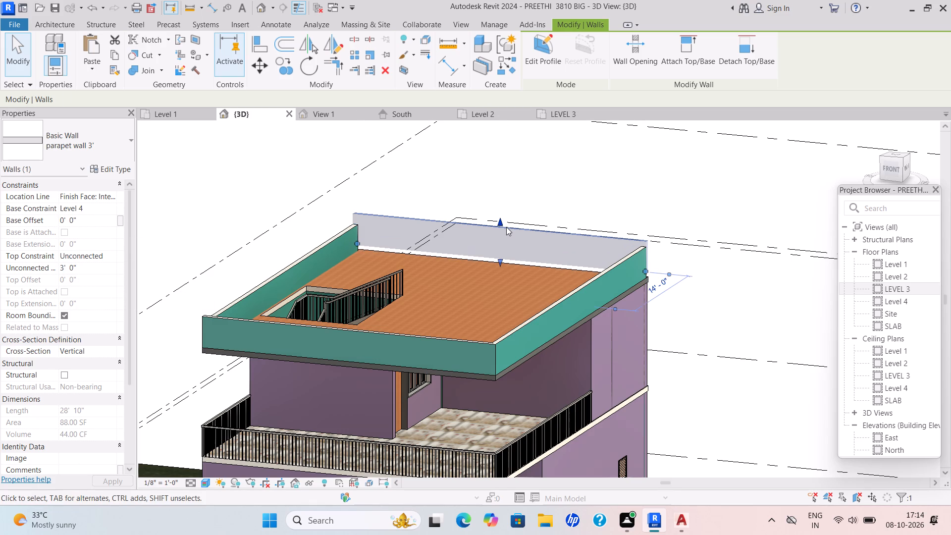
Set the rear roof parapet wall's base offset from Level 4 to -6".
click(506, 227)
drag(85, 219, 42, 217)
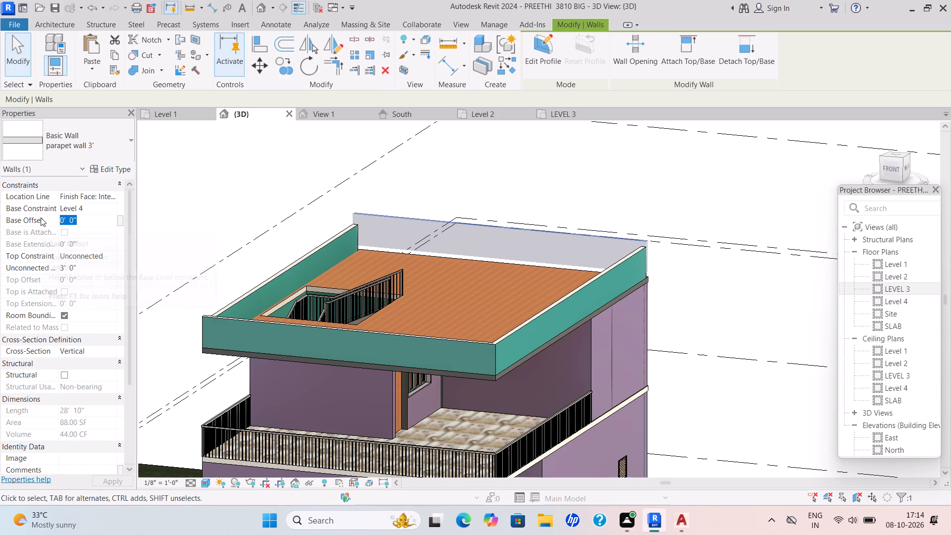
key(BackSpace)
text(-6")
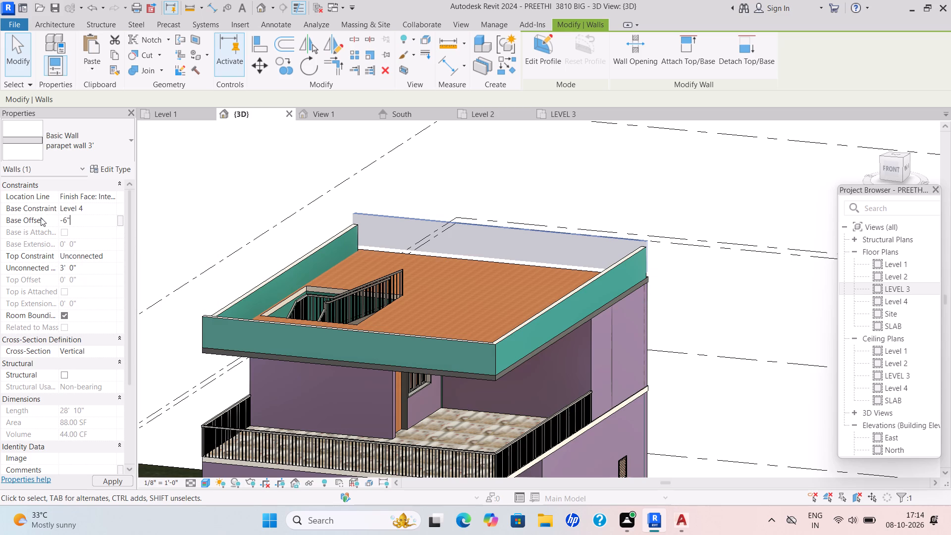
key(Return)
key(Escape)
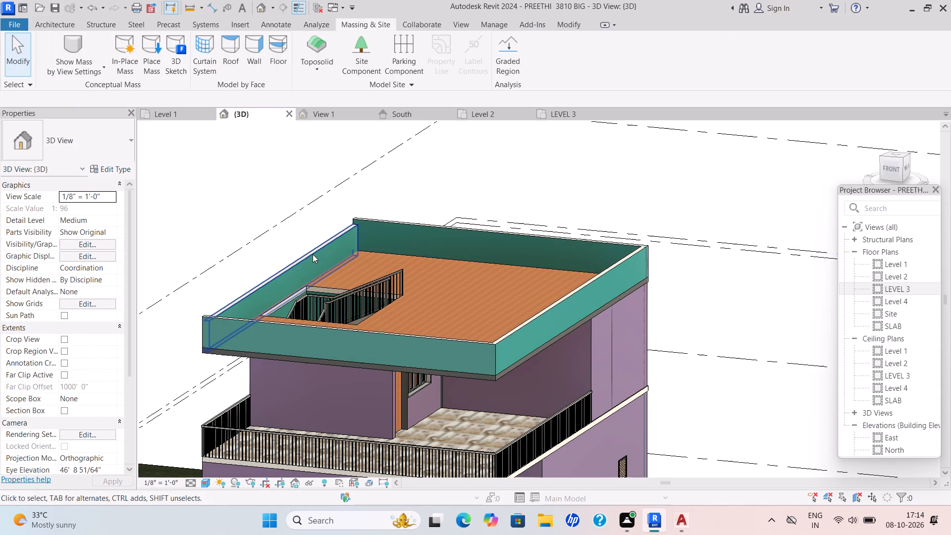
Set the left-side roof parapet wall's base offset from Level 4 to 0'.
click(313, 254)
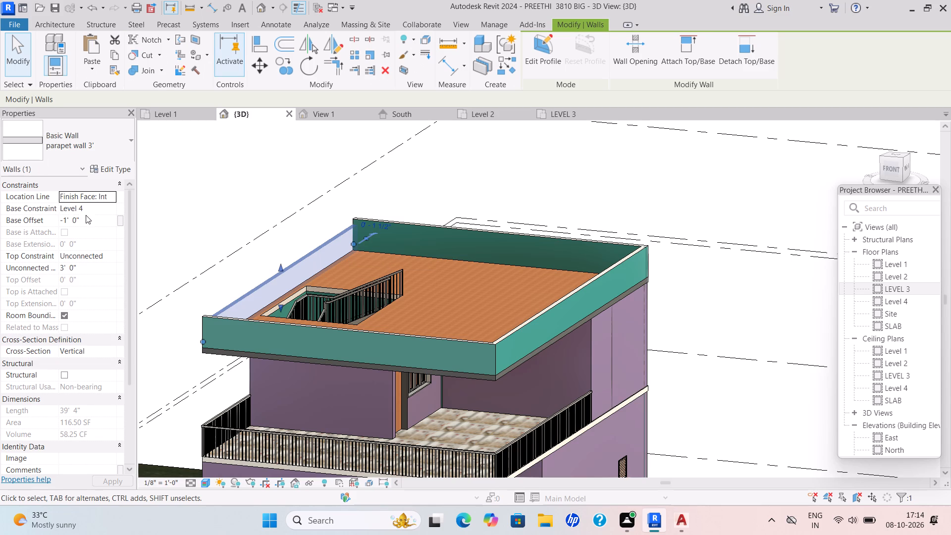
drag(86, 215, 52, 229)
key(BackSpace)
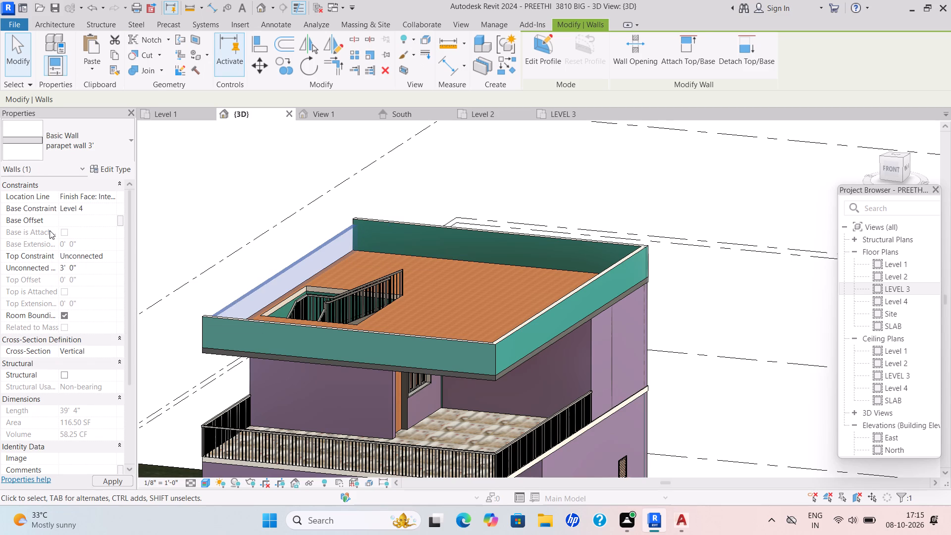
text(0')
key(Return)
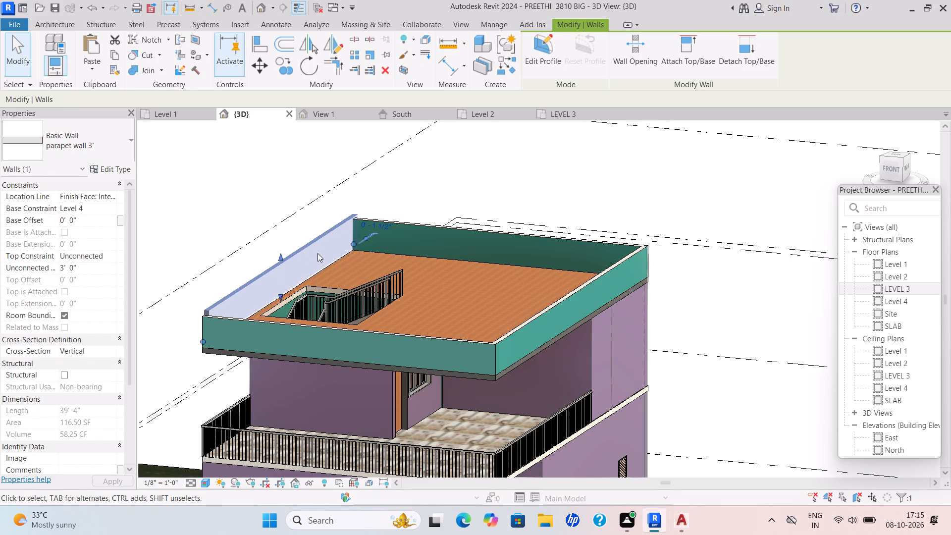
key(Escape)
Set the left-side roof parapet wall's base offset from Level 4 to -6".
click(299, 245)
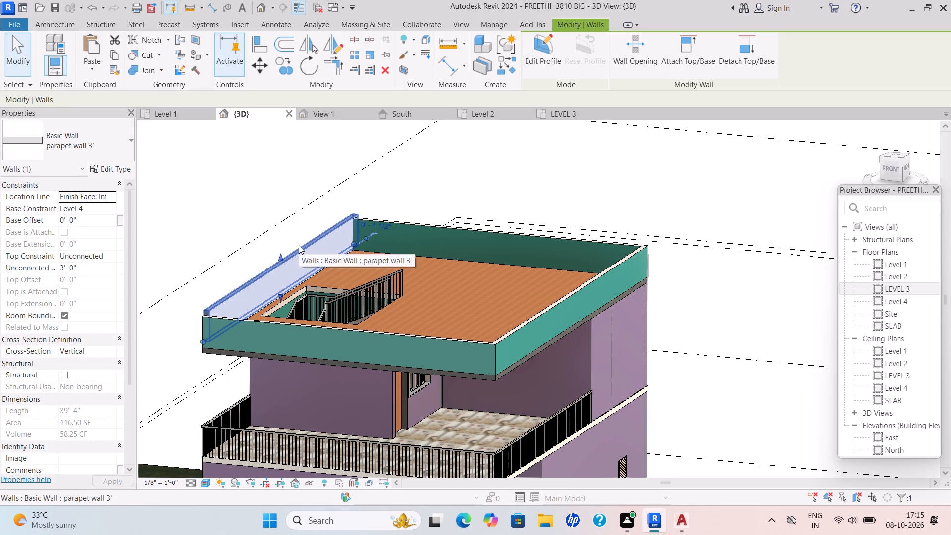
drag(83, 222, 1, 233)
key(BackSpace)
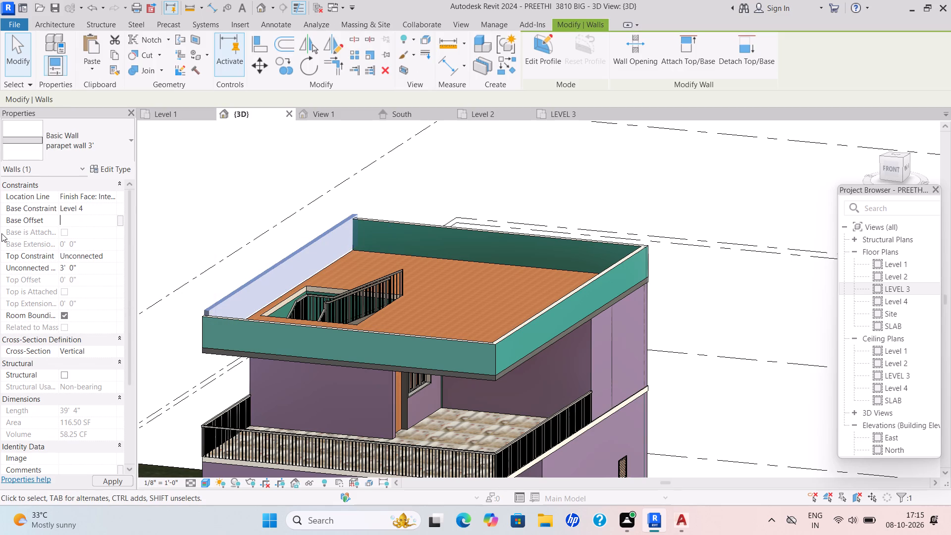
text(-6")
key(Return)
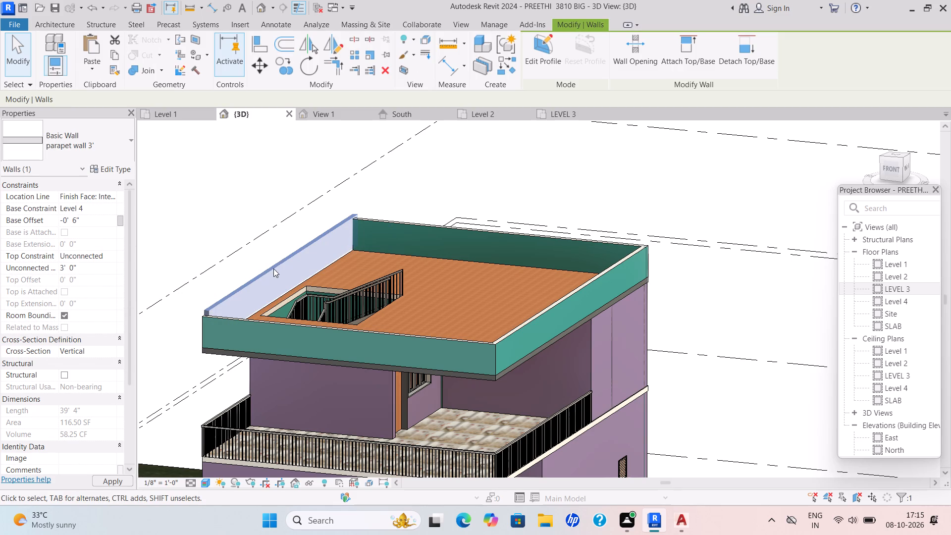
scroll(273, 270, up, 2)
key(Escape)
Examine the three-storey house from the front and at an angle, including its roof parapets, balconies, compound wall and gate.
scroll(273, 270, down, 10)
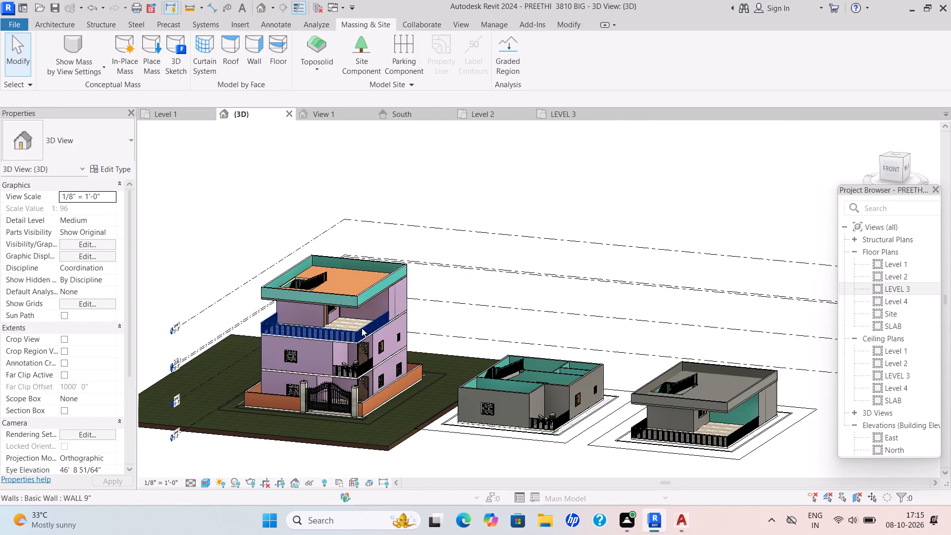
shift+middle_drag(367, 350, 407, 327)
shift+scroll(405, 330, up, 1)
scroll(356, 359, up, 5)
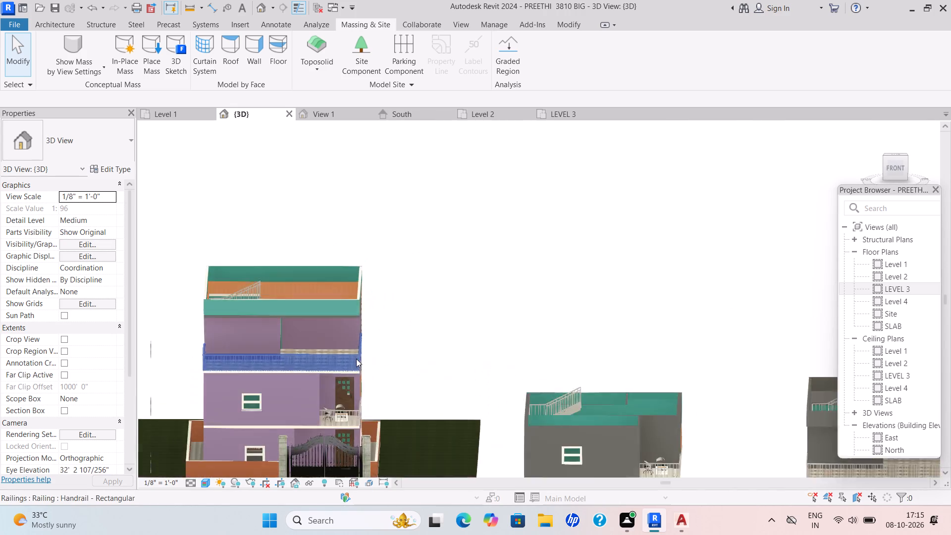
scroll(356, 359, up, 2)
shift+middle_drag(355, 360, 358, 344)
shift+scroll(355, 350, up, 2)
scroll(367, 338, down, 2)
middle_drag(367, 338, 429, 210)
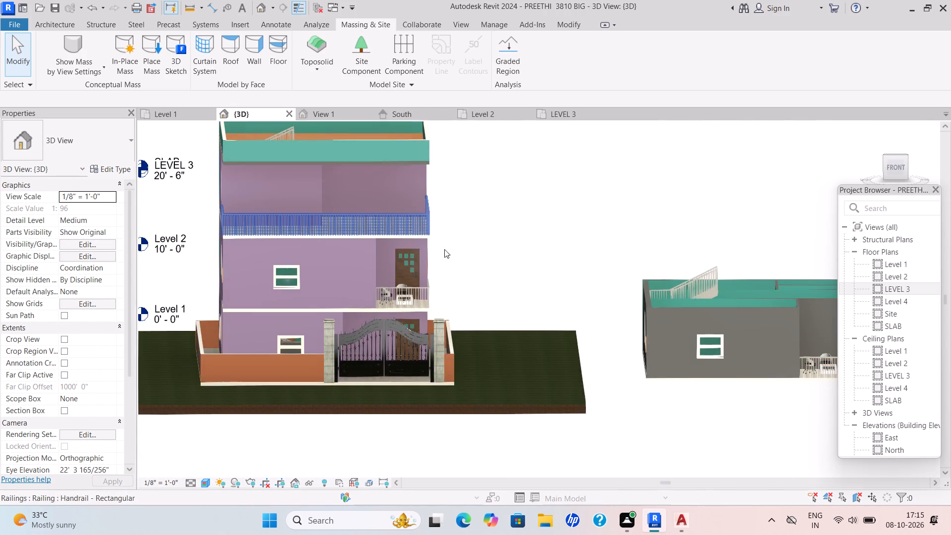
shift+middle_drag(433, 269, 418, 301)
scroll(418, 301, down, 1)
scroll(418, 301, up, 2)
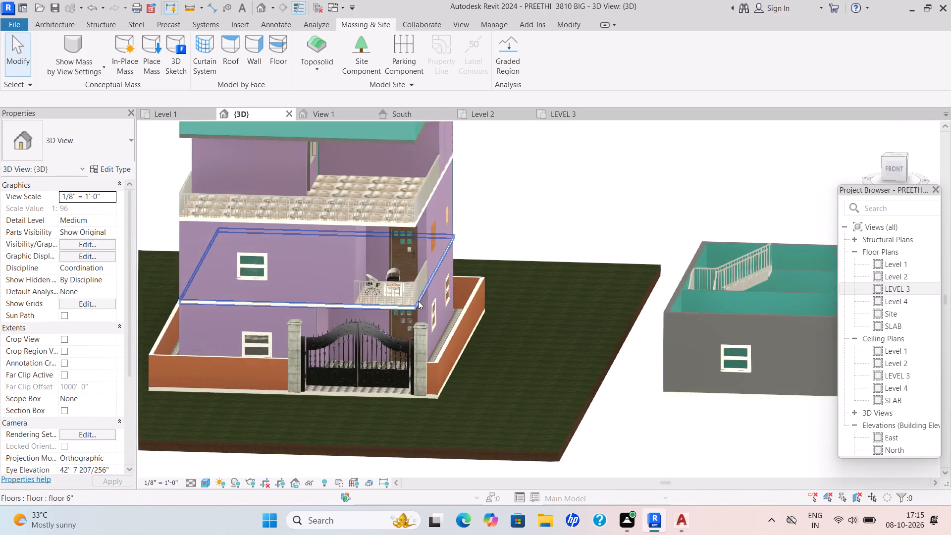
scroll(418, 301, up, 1)
shift+middle_click(333, 163)
shift+scroll(334, 164, up, 1)
scroll(331, 180, down, 2)
middle_click(331, 184)
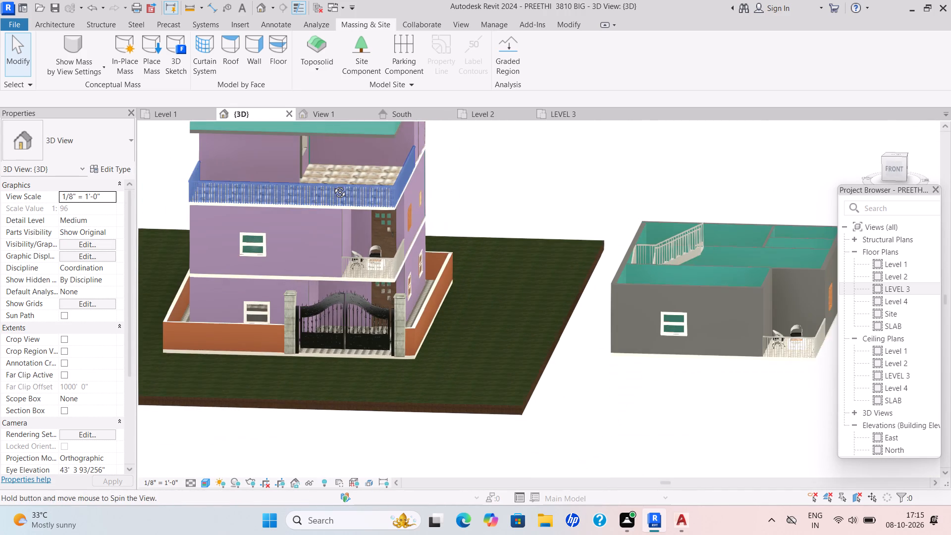
middle_drag(377, 245, 408, 240)
scroll(406, 246, down, 2)
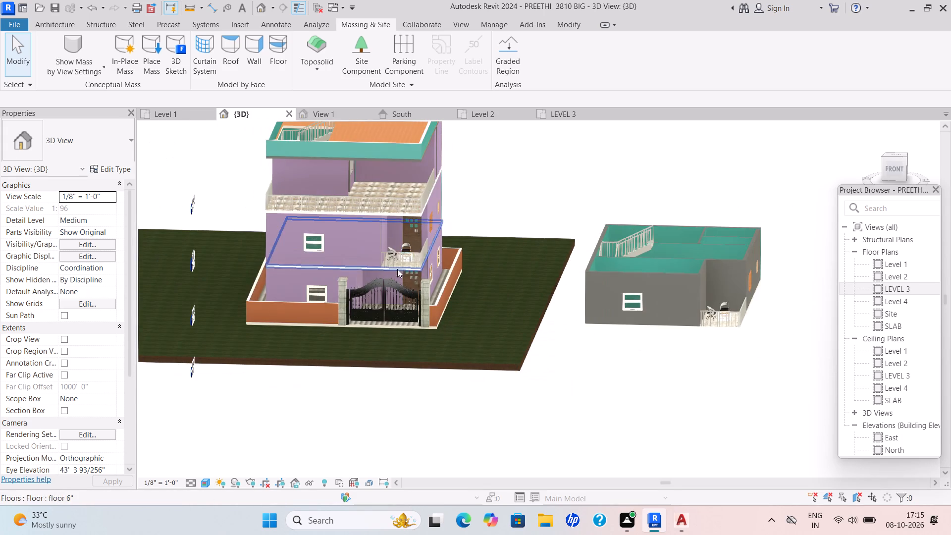
Examine the three-storey house's front in 3D, including the gate, balcony and surrounding grassland site.
shift+middle_drag(392, 271, 427, 234)
scroll(427, 234, up, 1)
shift+middle_drag(420, 266, 390, 284)
scroll(409, 266, up, 2)
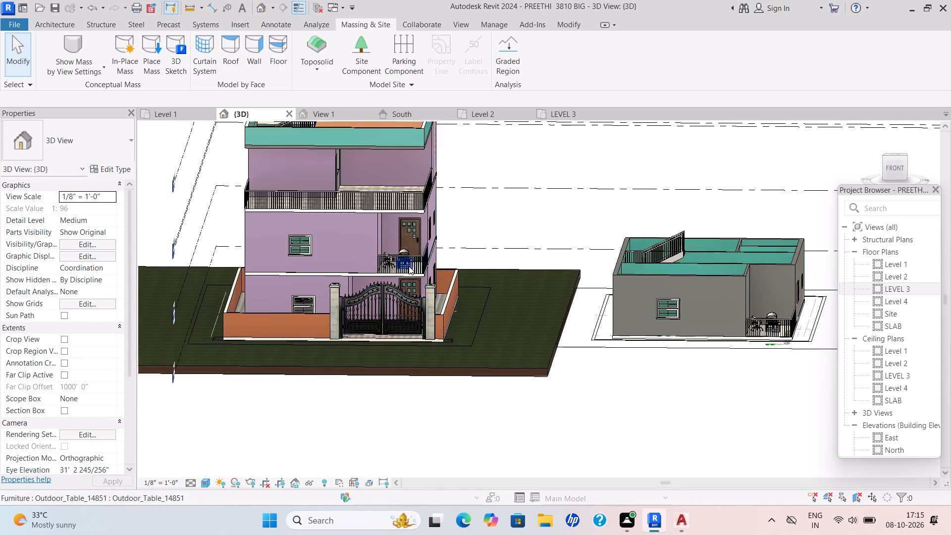
scroll(409, 266, up, 7)
scroll(476, 238, down, 3)
middle_drag(478, 239, 478, 240)
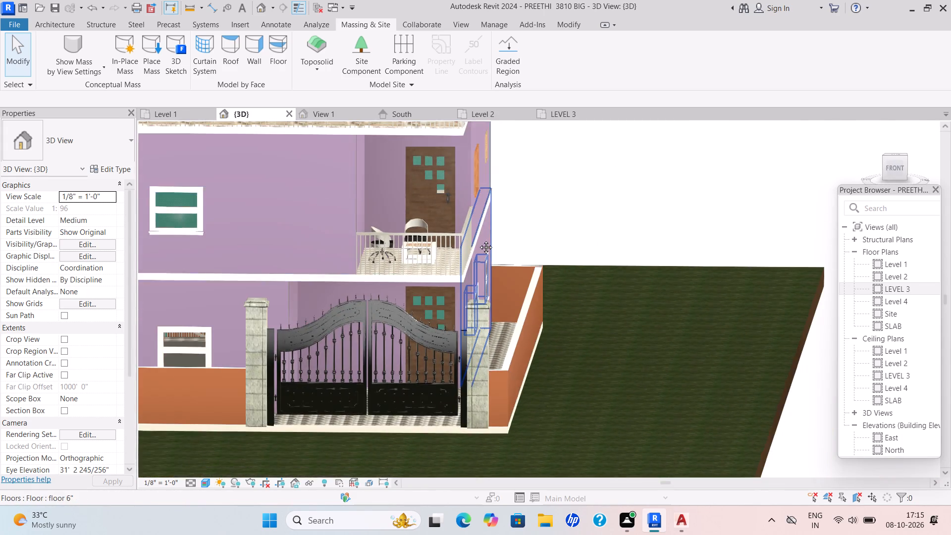
middle_drag(478, 240, 496, 163)
scroll(495, 167, down, 1)
middle_drag(505, 220, 501, 248)
shift+scroll(501, 248, down, 6)
middle_drag(501, 251, 497, 284)
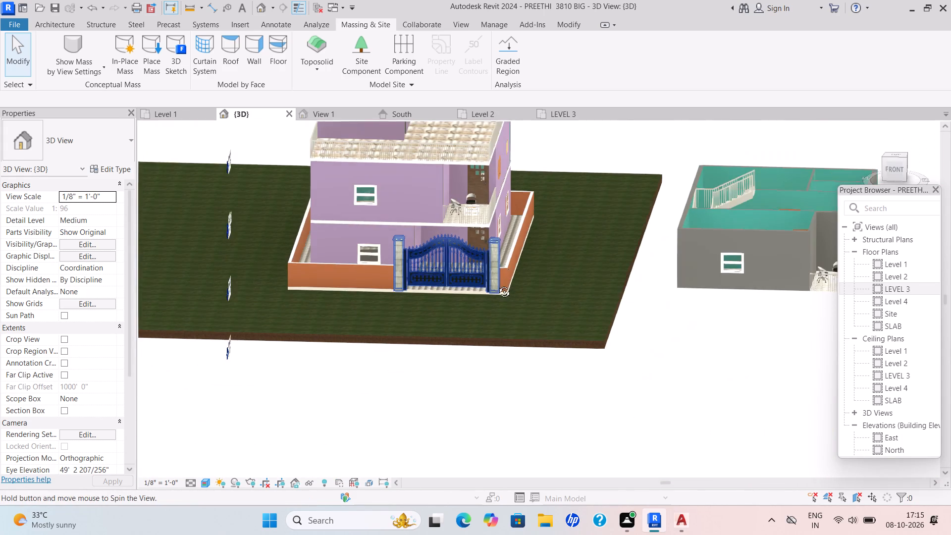
middle_drag(497, 284, 495, 286)
shift+scroll(495, 286, down, 1)
scroll(495, 286, down, 3)
middle_drag(505, 297, 512, 316)
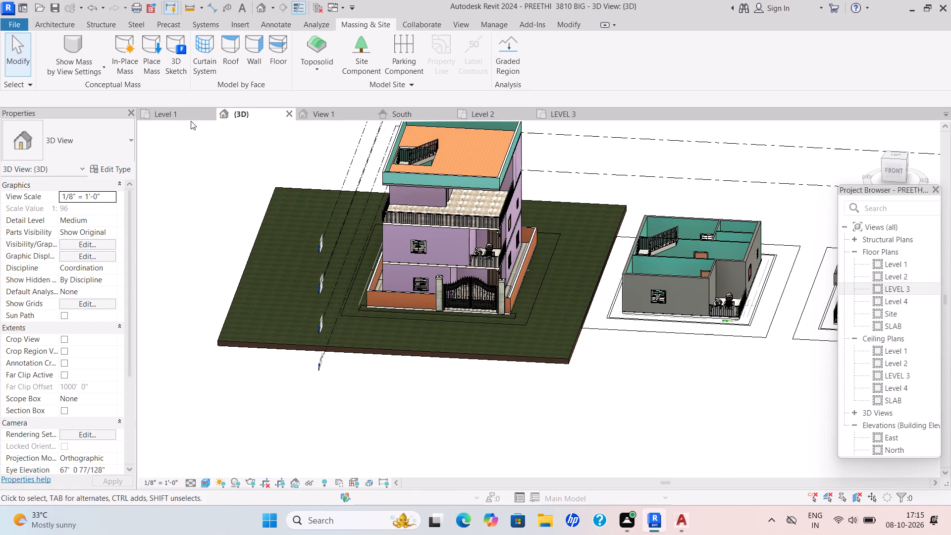
Start a Grassland - 16" toposolid on the Level 1 plan and sketch a front boundary rectangle about 88' by 16'-3" within the existing site.
click(166, 107)
click(178, 117)
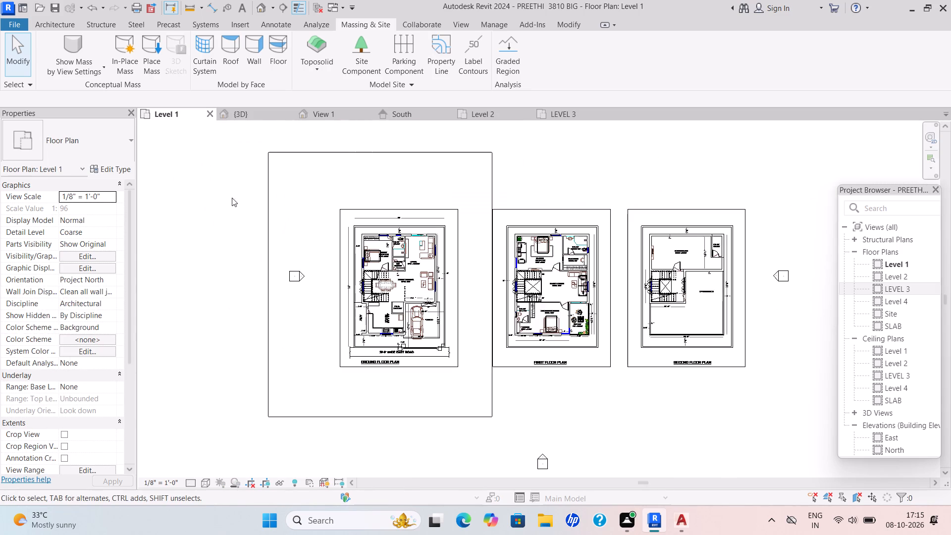
scroll(233, 200, down, 2)
scroll(388, 240, up, 2)
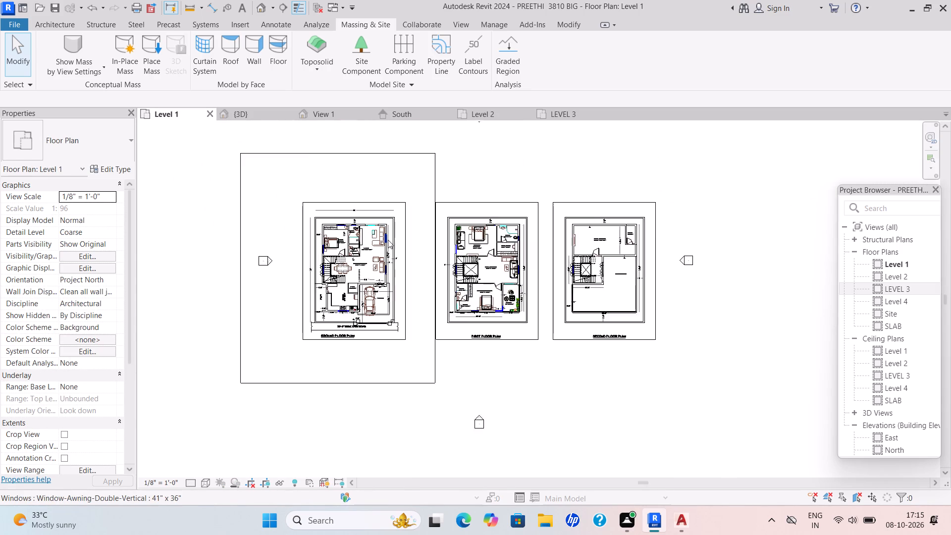
click(319, 51)
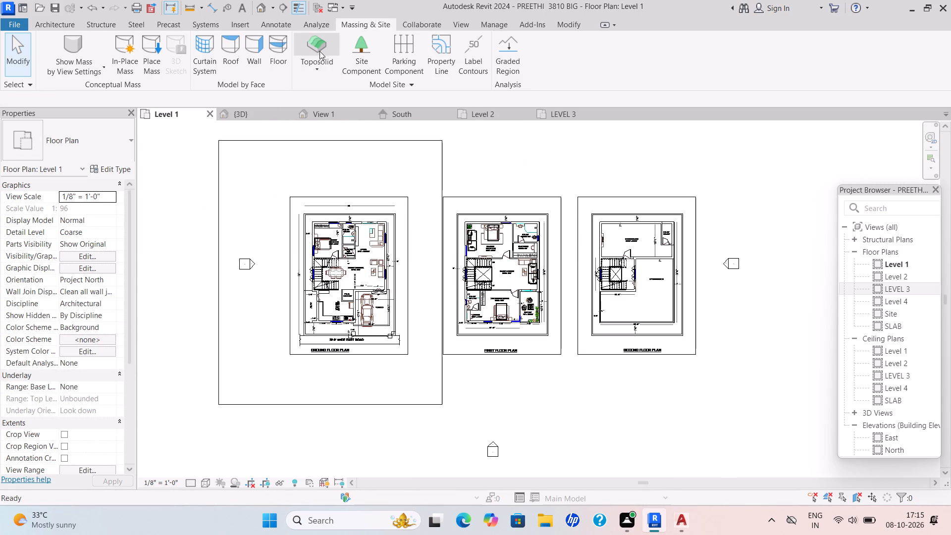
click(641, 41)
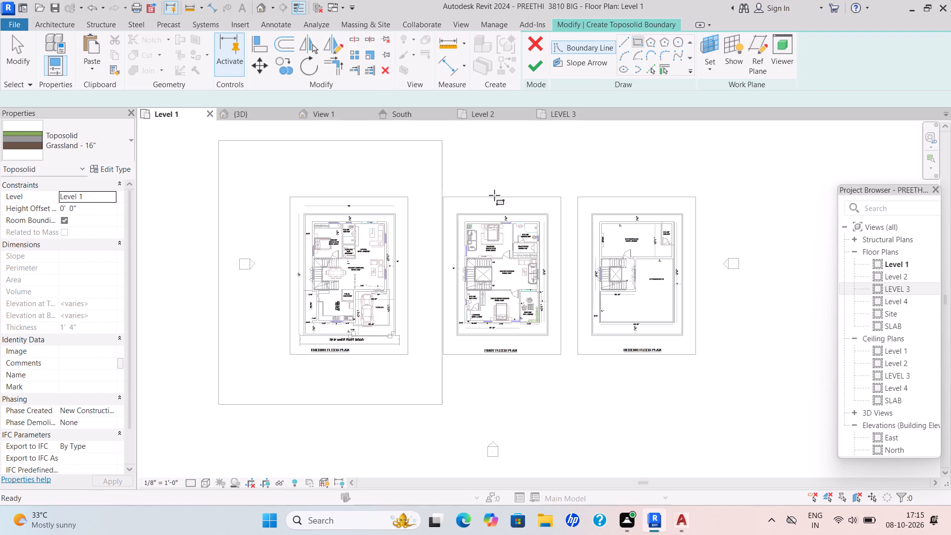
click(217, 402)
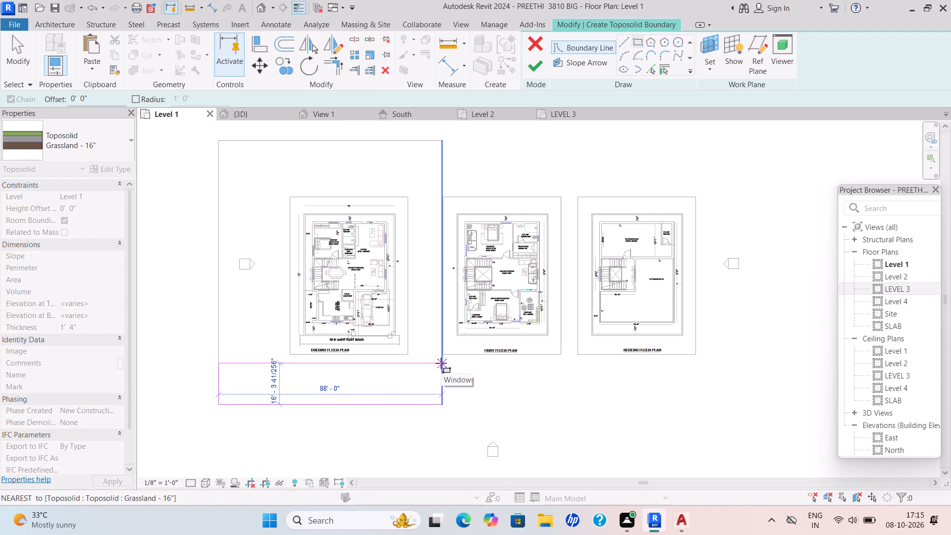
click(441, 363)
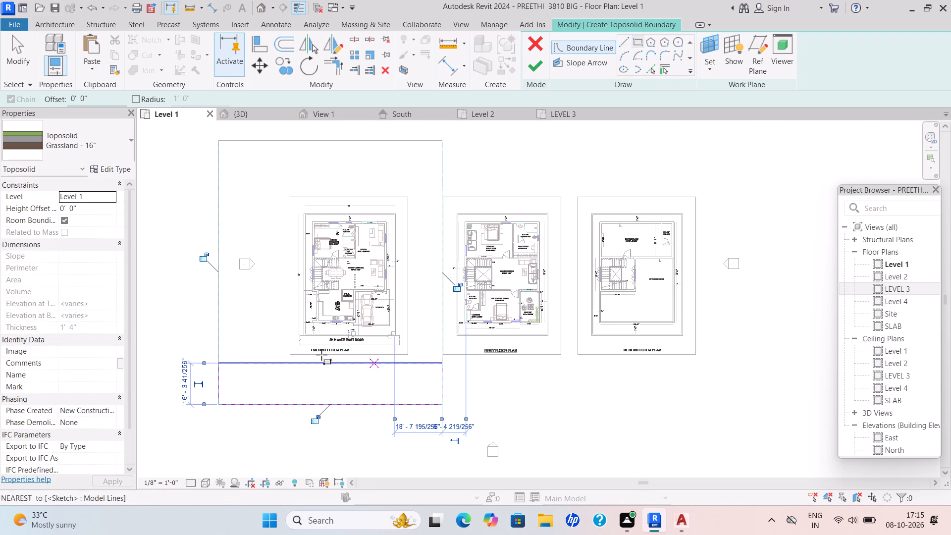
Sketch a second boundary rectangle about 87'-9" long down the site's west side, meeting the front strip.
click(640, 39)
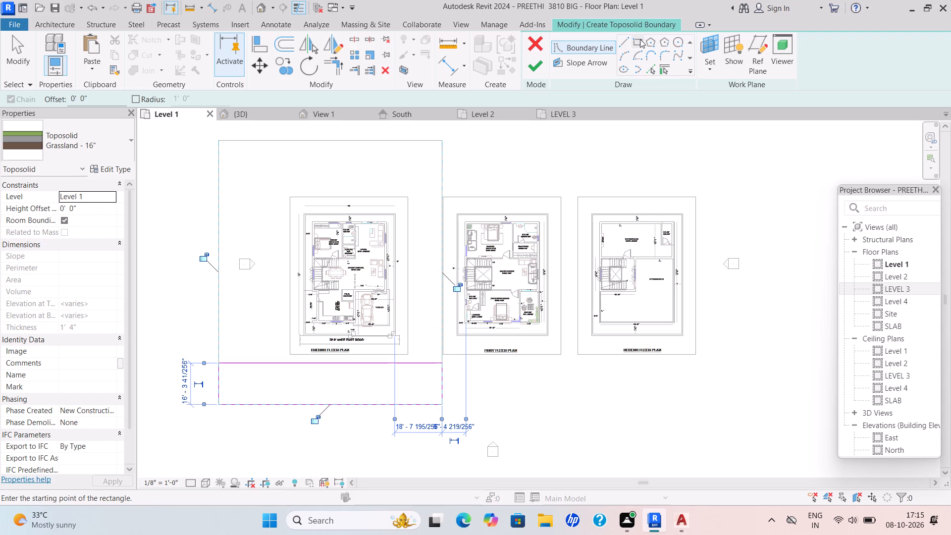
click(218, 144)
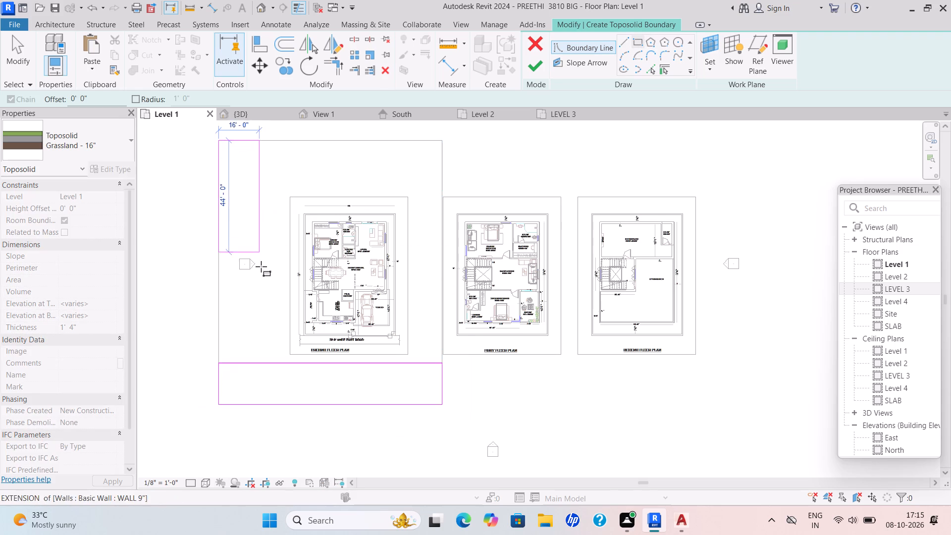
click(266, 361)
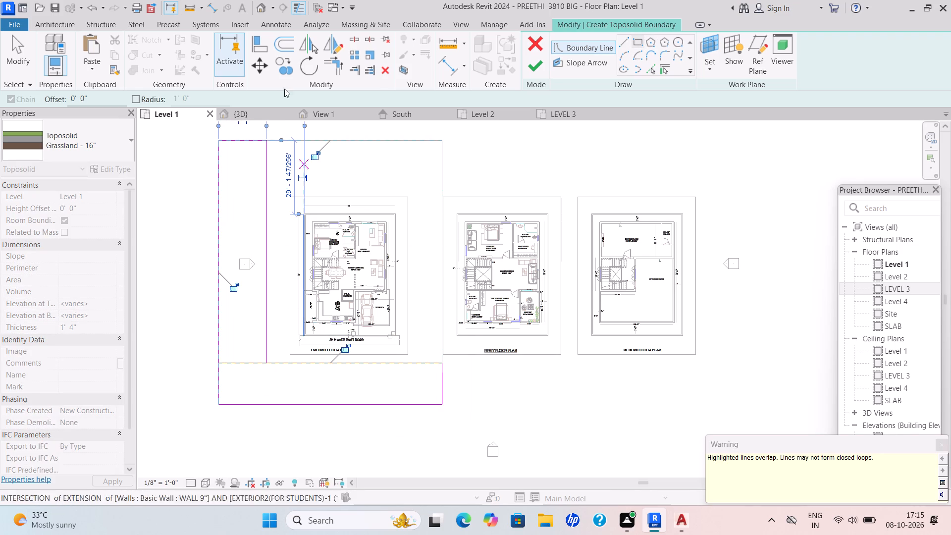
Trim the overlapping boundary lines, delete the short segment between the two strips, and finish the L-shaped toposolid.
click(333, 71)
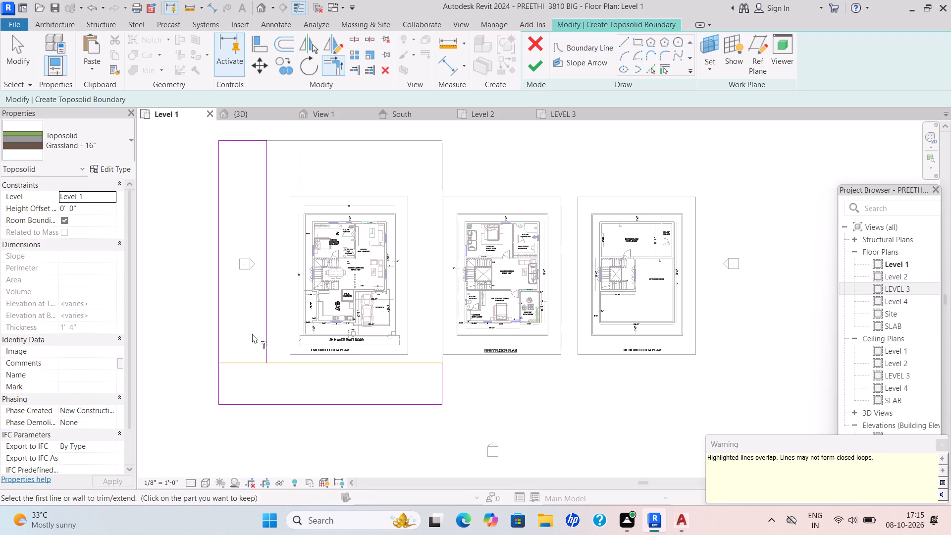
click(264, 333)
click(278, 362)
key(Escape)
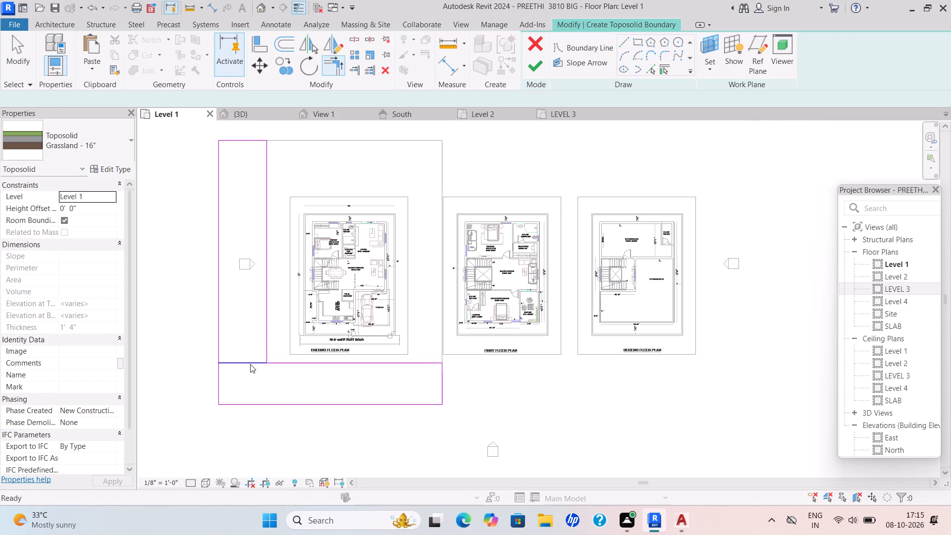
click(250, 364)
key(Delete)
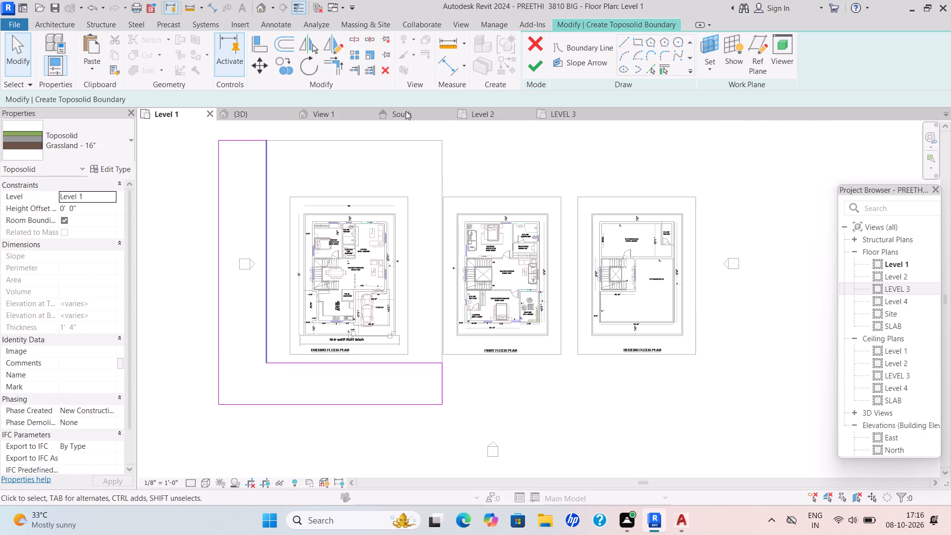
click(528, 67)
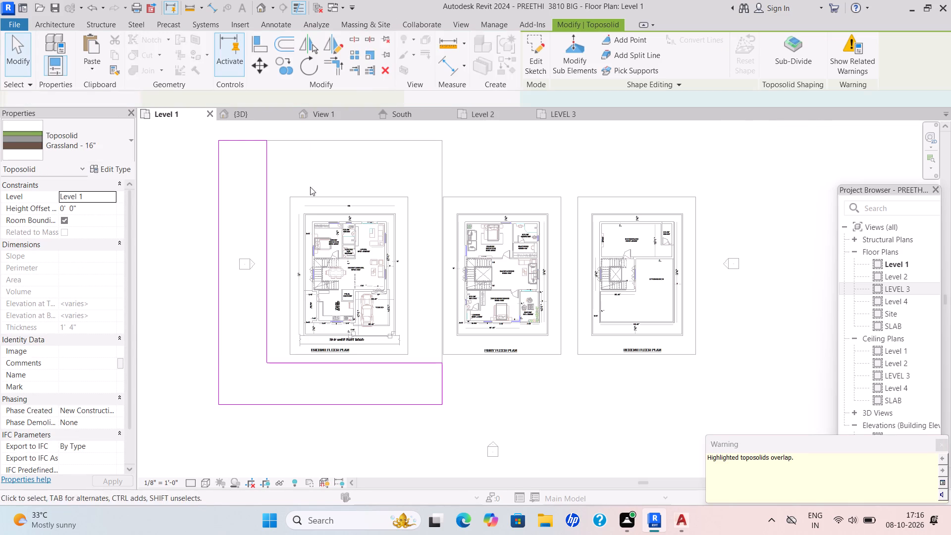
In the 3D view, start the Paint tool and browse the project materials for a finish for the L-shaped road strip.
click(253, 114)
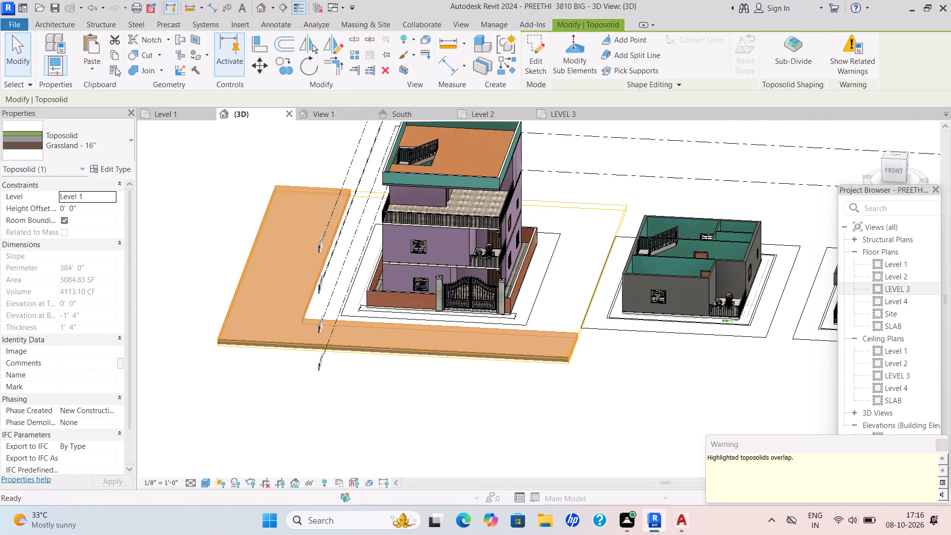
click(207, 53)
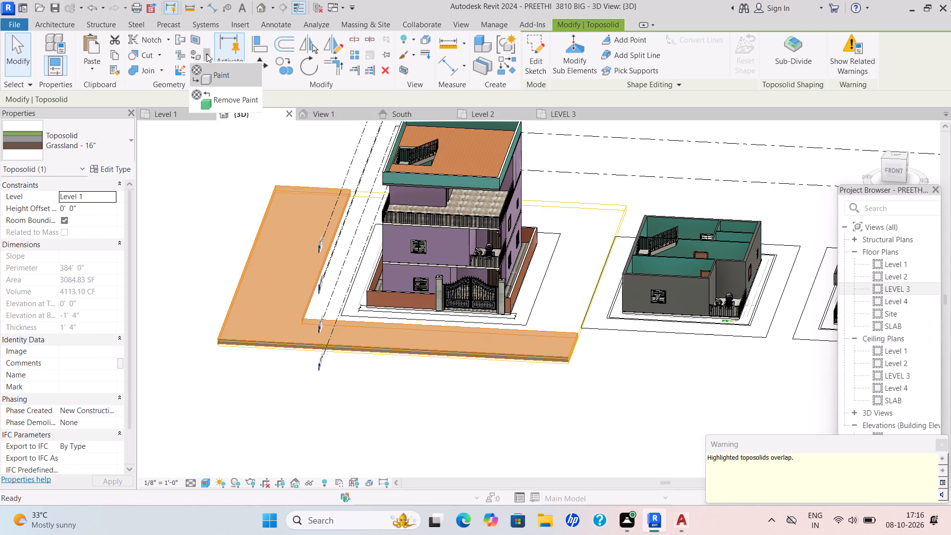
click(221, 76)
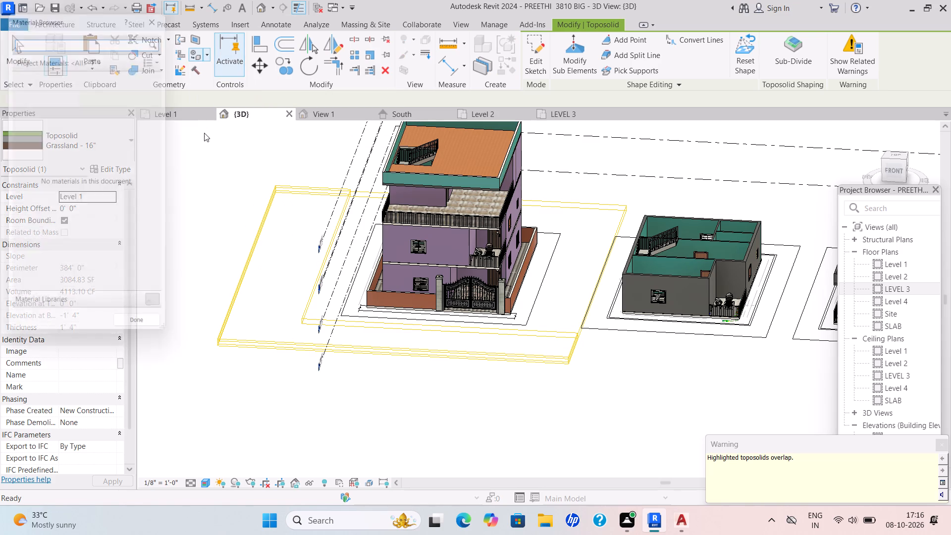
scroll(140, 195, down, 6)
scroll(138, 198, up, 1)
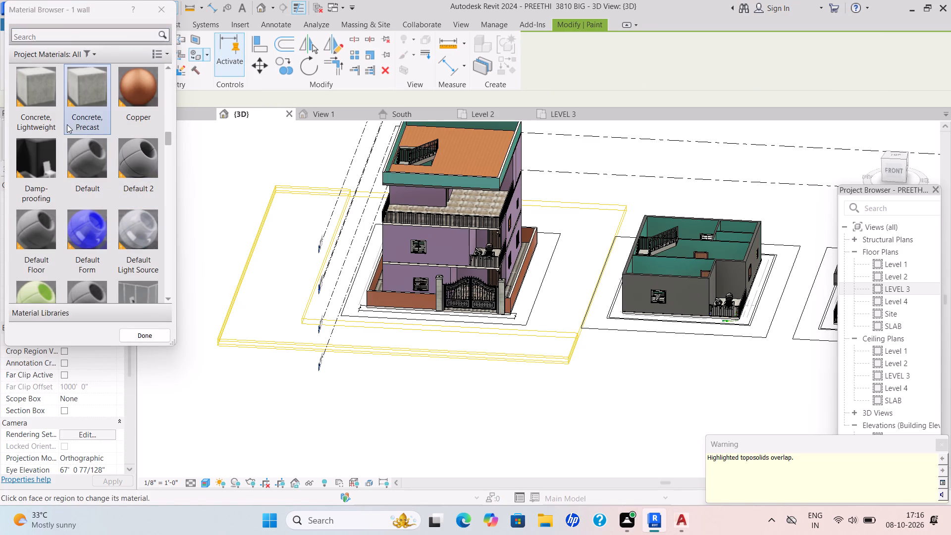
scroll(61, 118, up, 1)
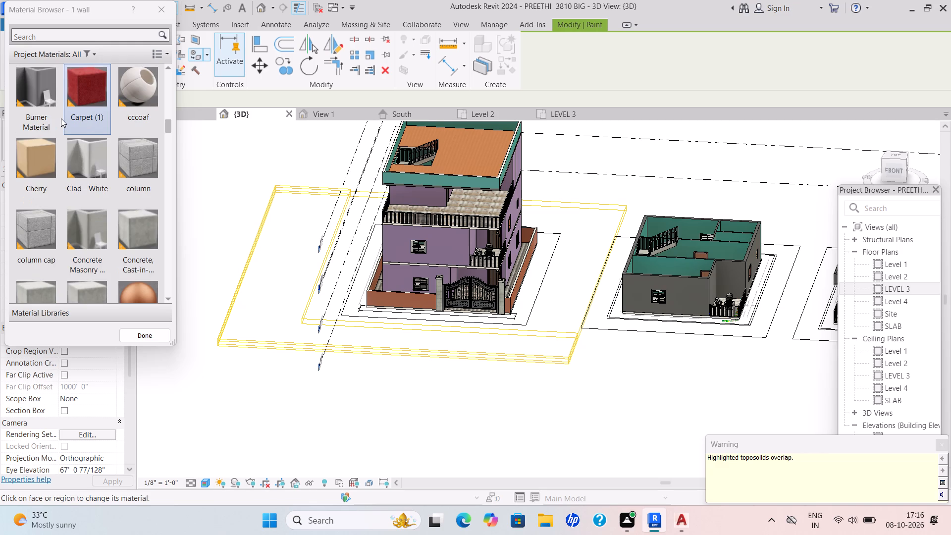
scroll(61, 118, up, 9)
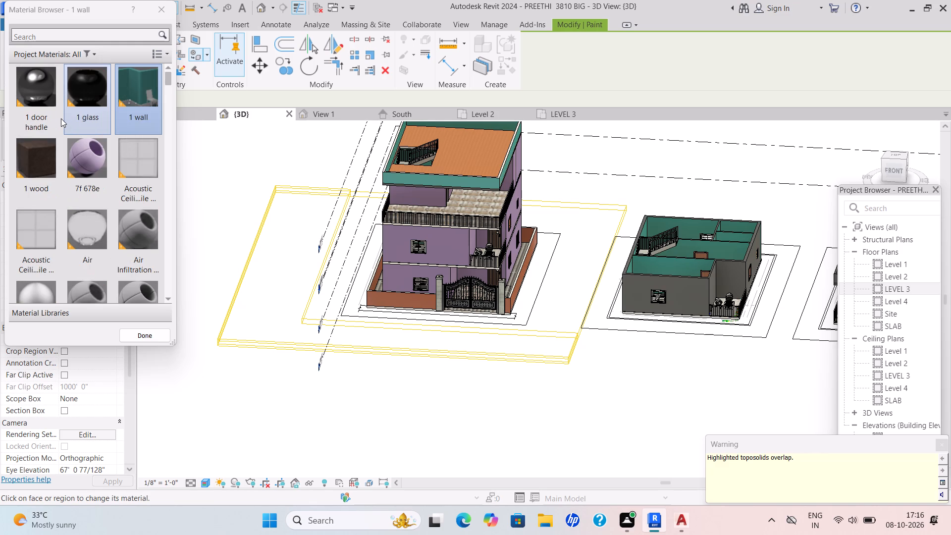
scroll(61, 118, up, 3)
scroll(61, 118, down, 4)
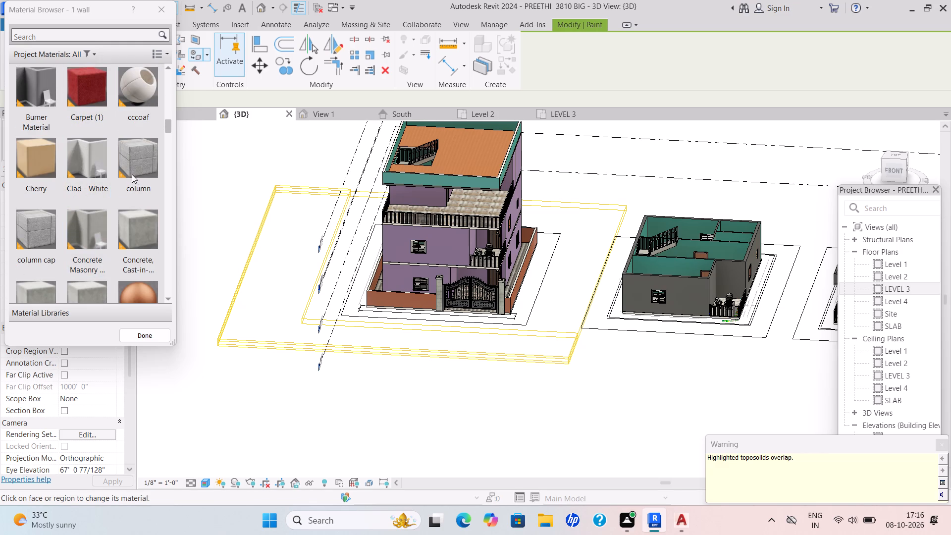
scroll(113, 245, down, 1)
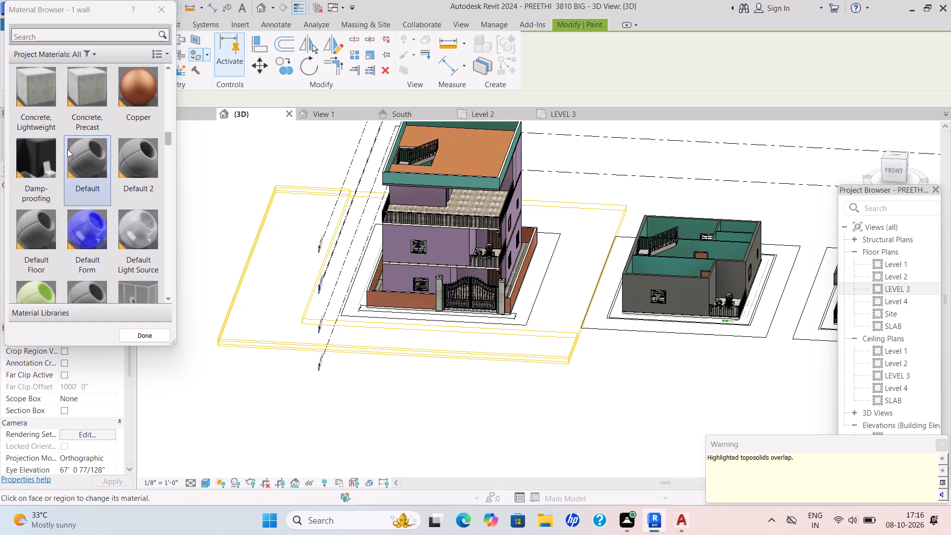
scroll(78, 147, down, 2)
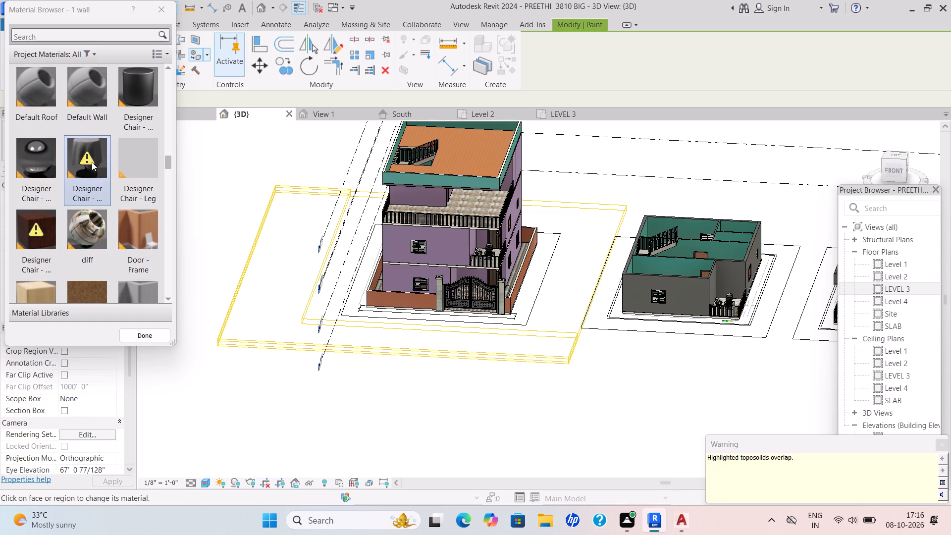
scroll(92, 162, down, 1)
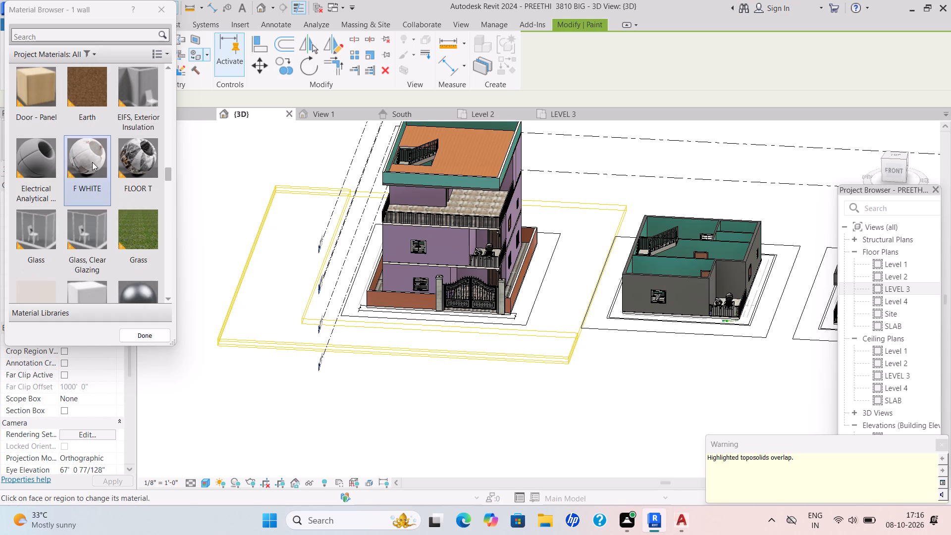
scroll(92, 162, down, 2)
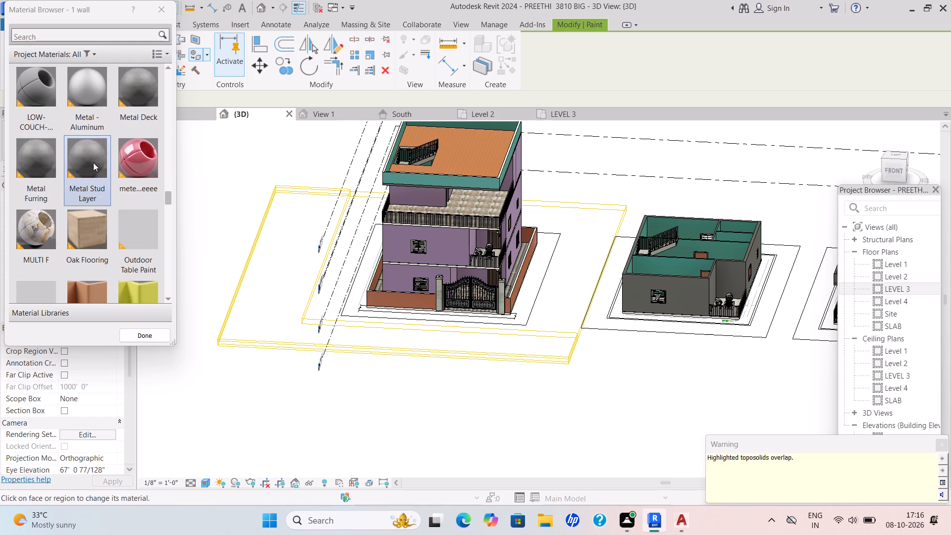
scroll(93, 161, down, 1)
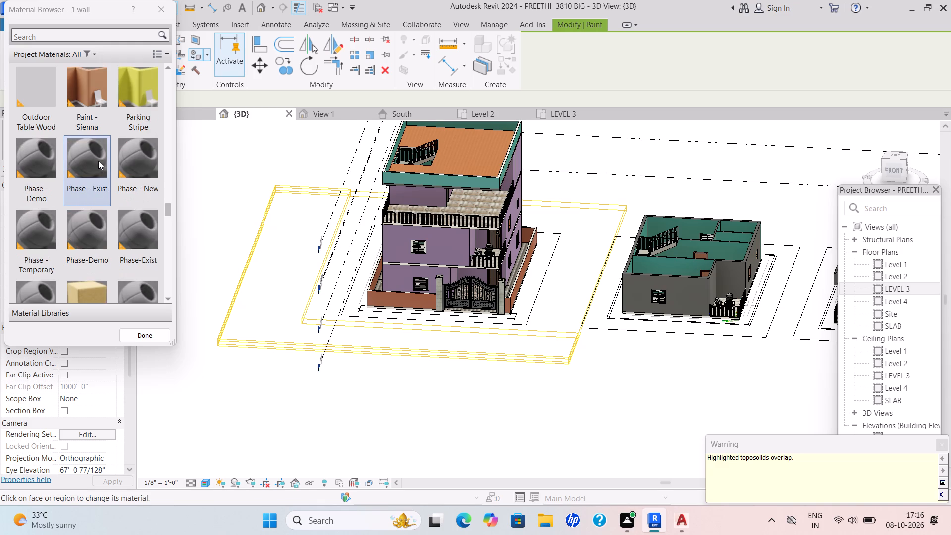
scroll(99, 156, up, 1)
scroll(99, 156, down, 2)
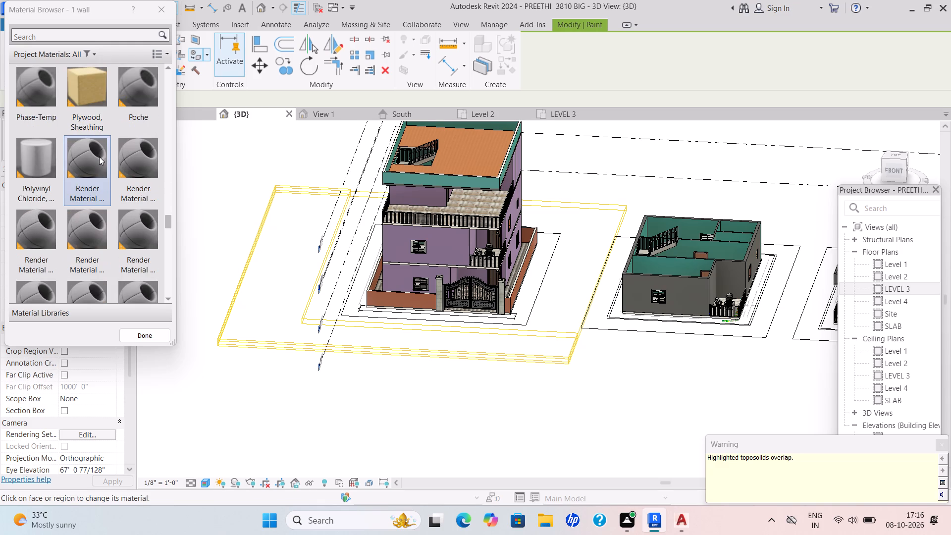
scroll(99, 157, down, 5)
scroll(96, 162, up, 1)
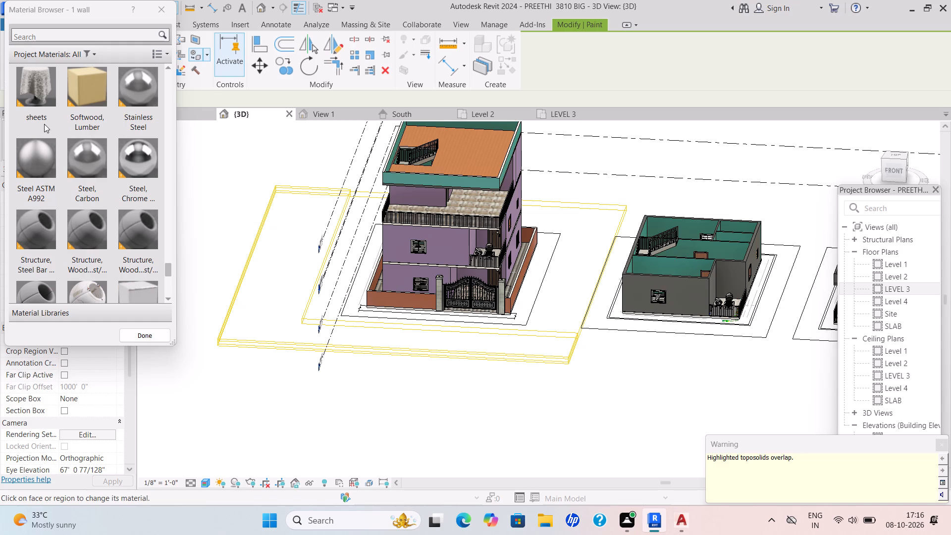
scroll(52, 126, down, 1)
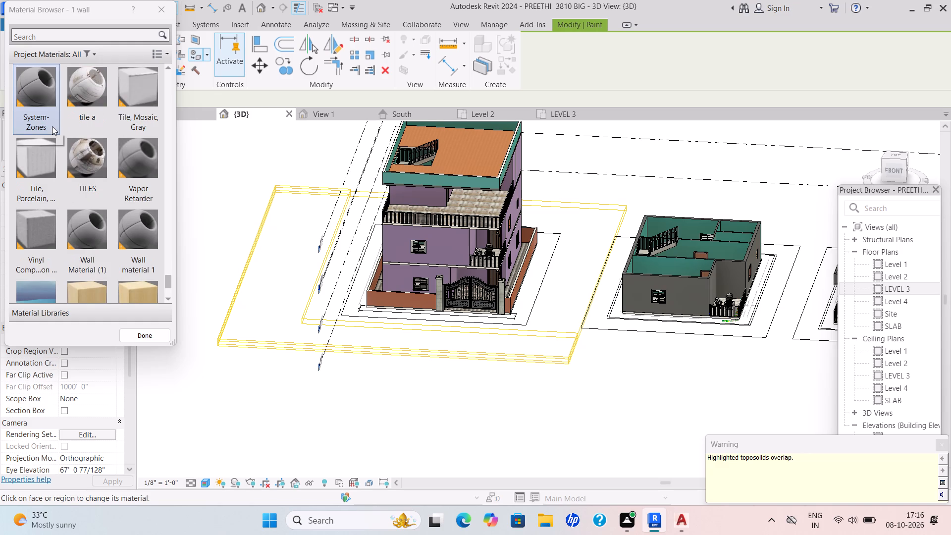
scroll(52, 126, down, 1)
scroll(52, 126, up, 1)
scroll(52, 127, down, 1)
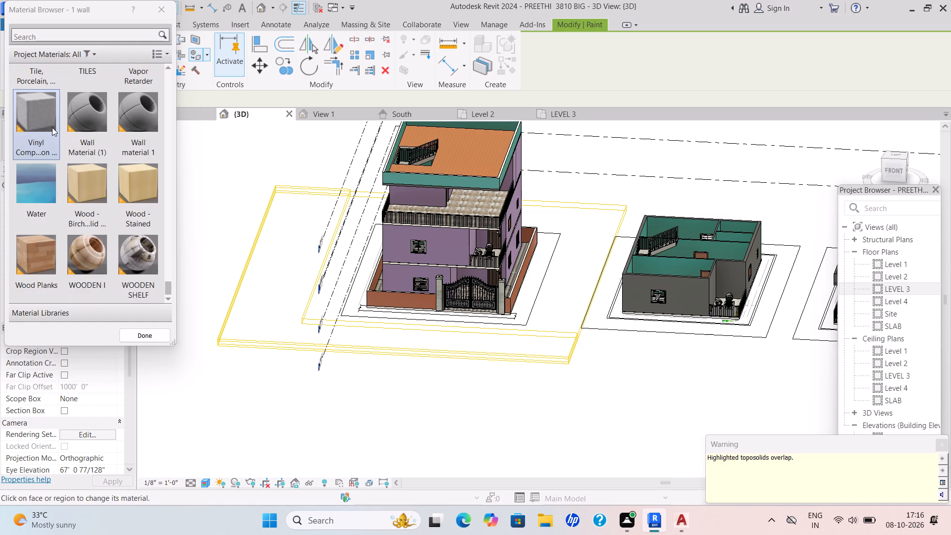
scroll(52, 127, down, 5)
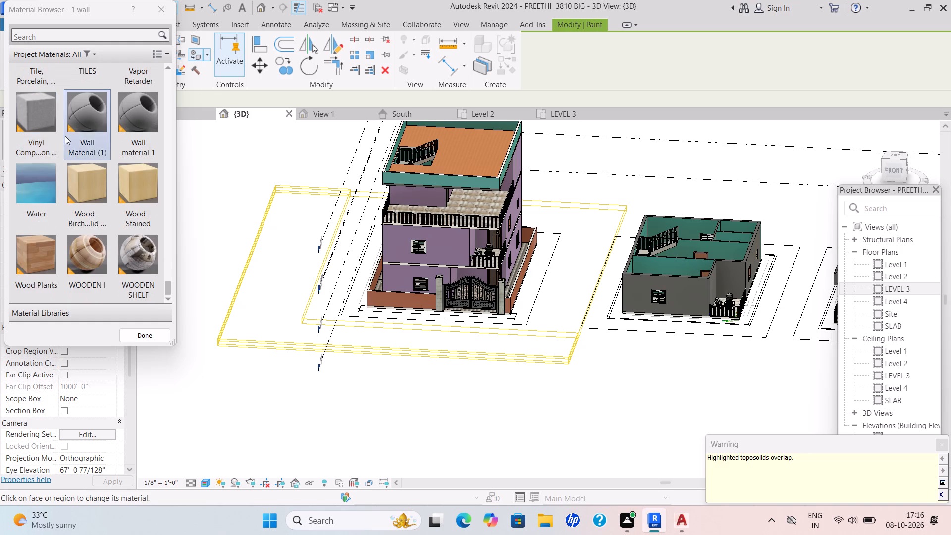
scroll(65, 136, up, 8)
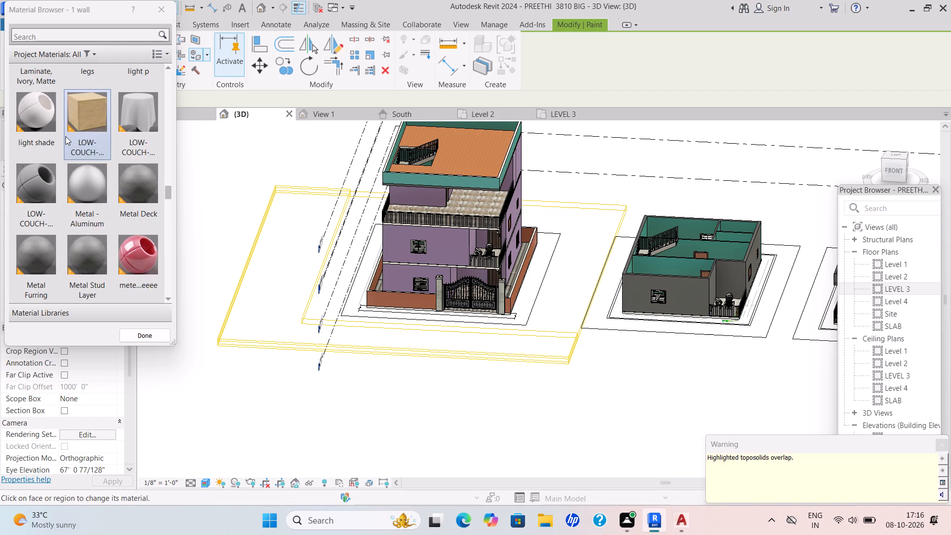
scroll(65, 136, up, 3)
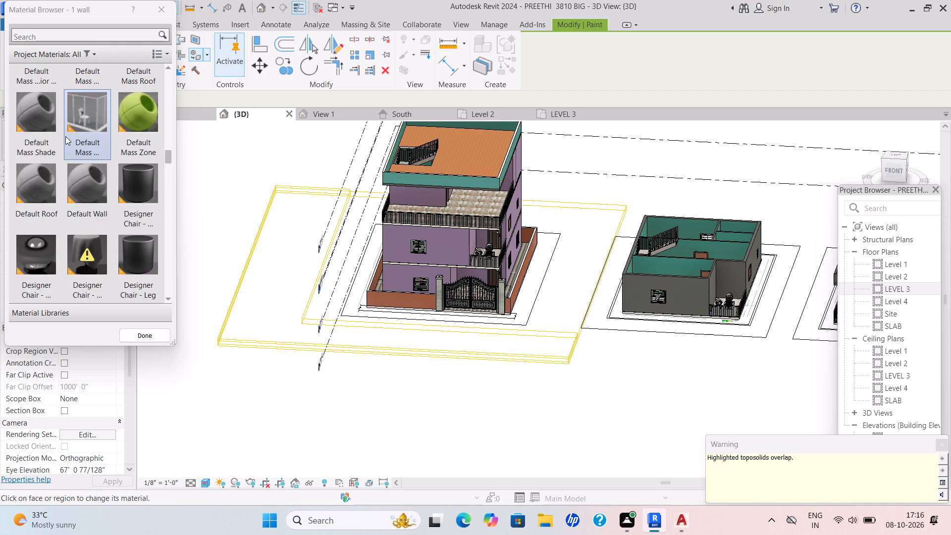
scroll(65, 136, up, 4)
scroll(66, 136, down, 3)
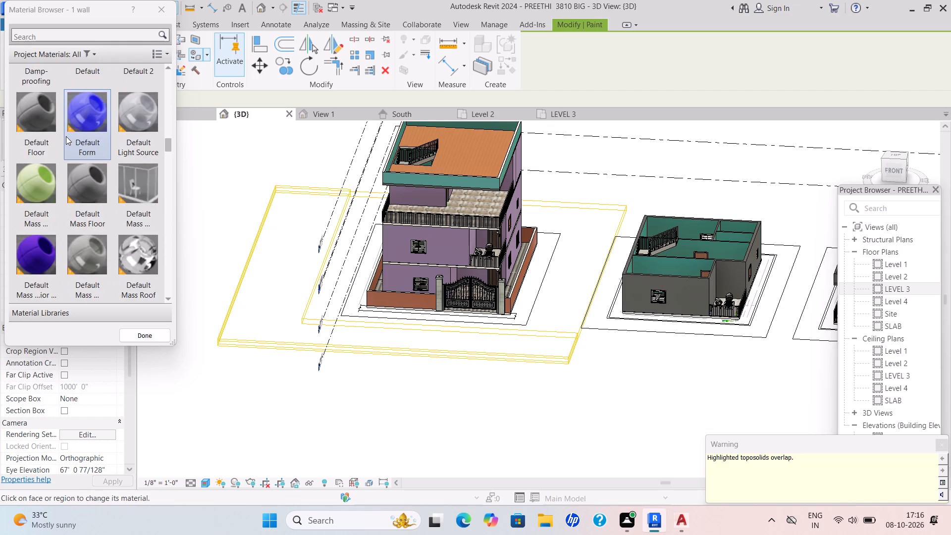
scroll(66, 136, down, 14)
scroll(66, 136, up, 5)
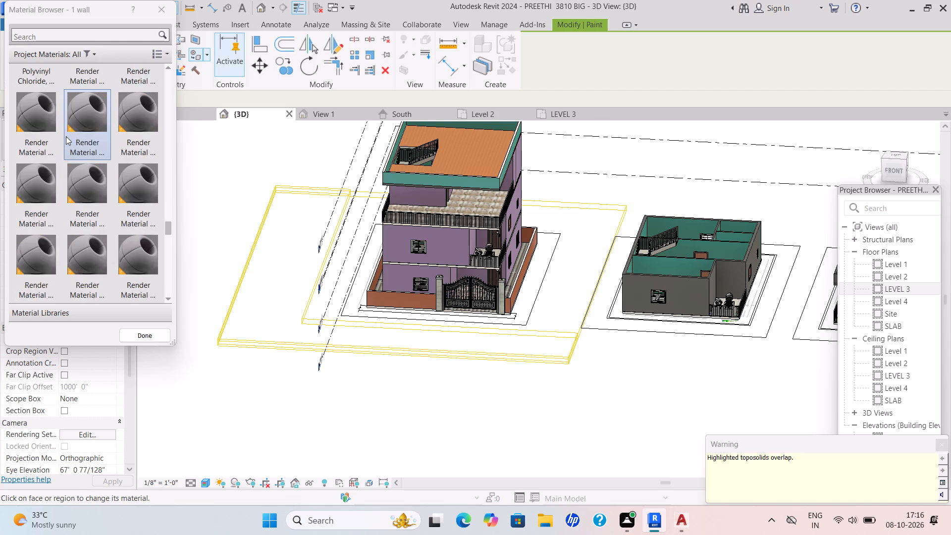
scroll(66, 136, up, 15)
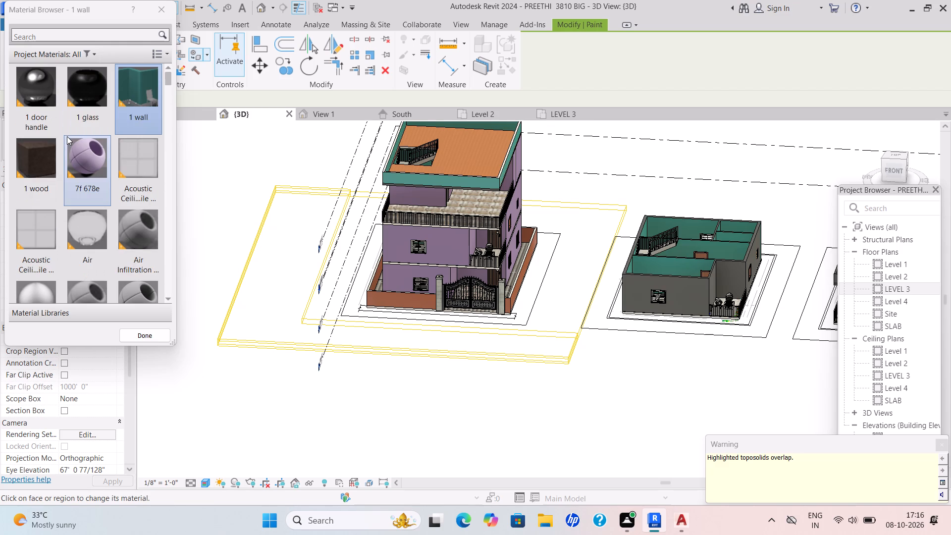
scroll(67, 136, up, 8)
scroll(63, 141, down, 4)
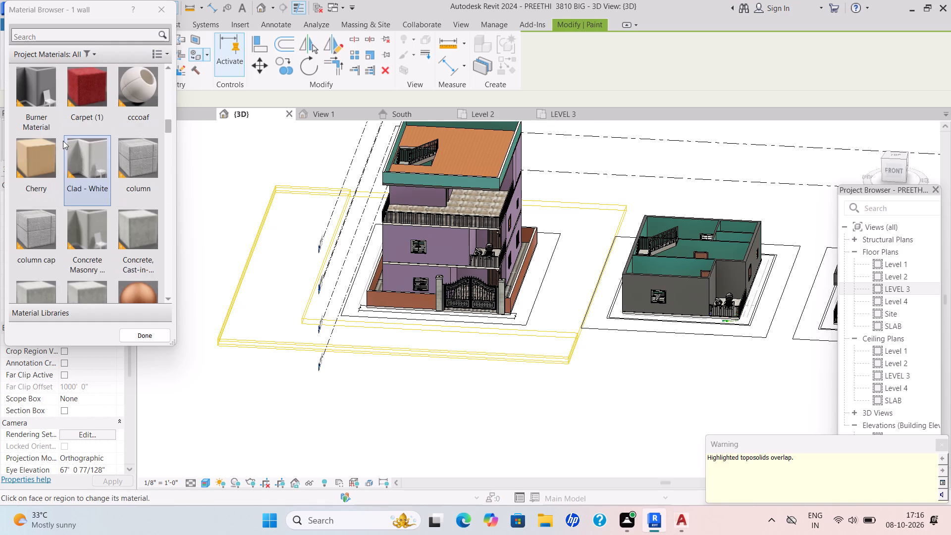
scroll(46, 223, down, 1)
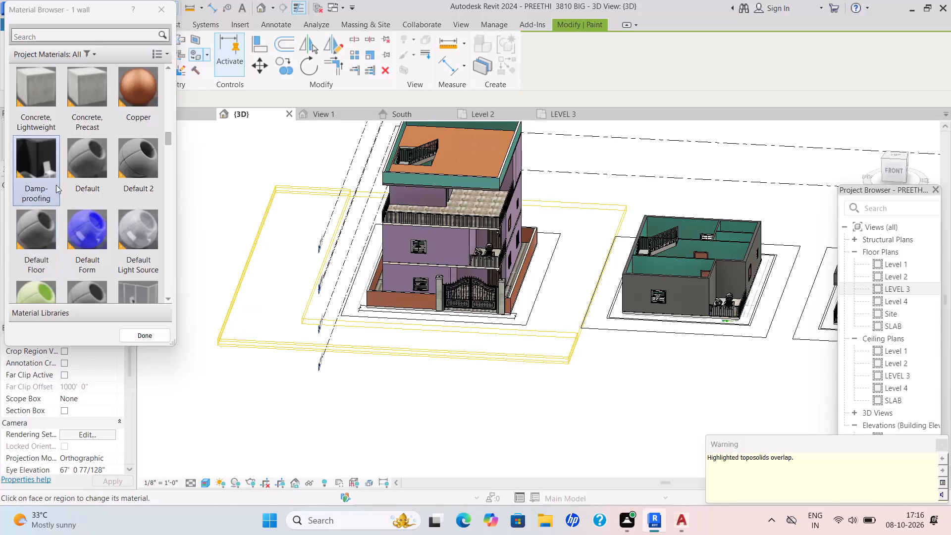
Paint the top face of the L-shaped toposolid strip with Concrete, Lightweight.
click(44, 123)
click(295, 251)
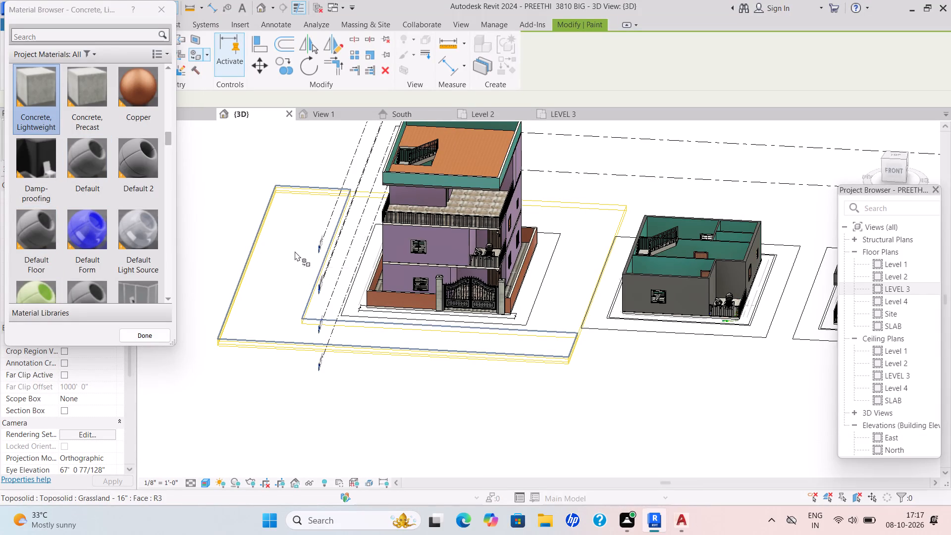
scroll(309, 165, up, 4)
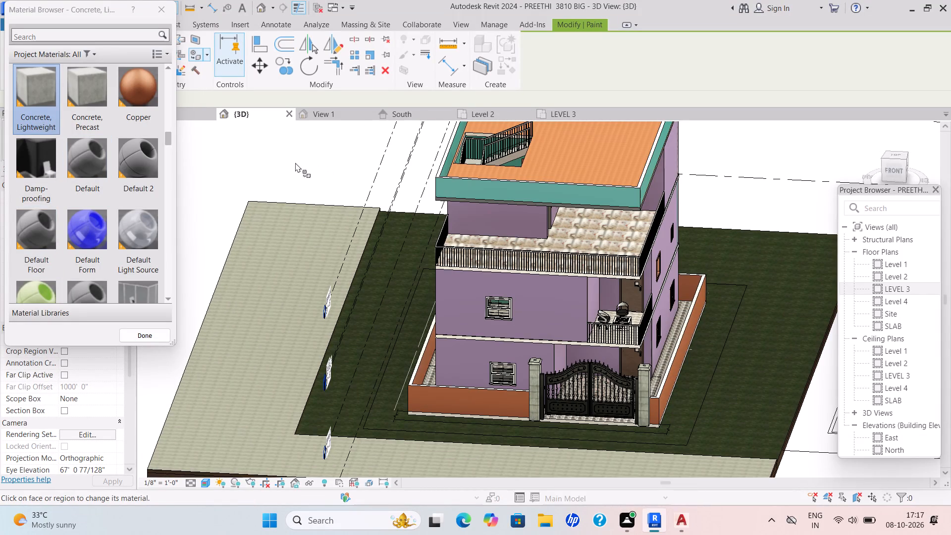
Paint the L-shaped road strip's top face with the Default 2 material and end painting.
click(145, 158)
click(298, 268)
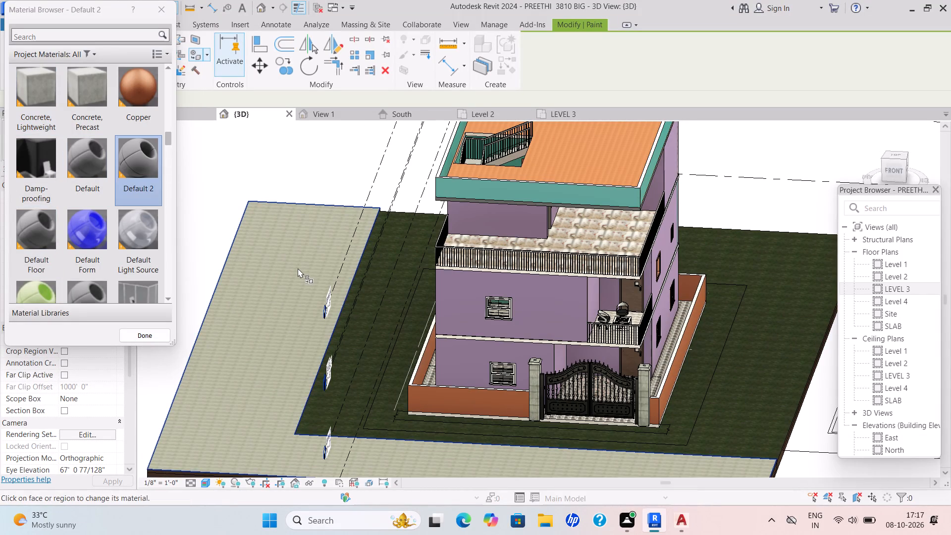
scroll(335, 277, down, 4)
key(Escape)
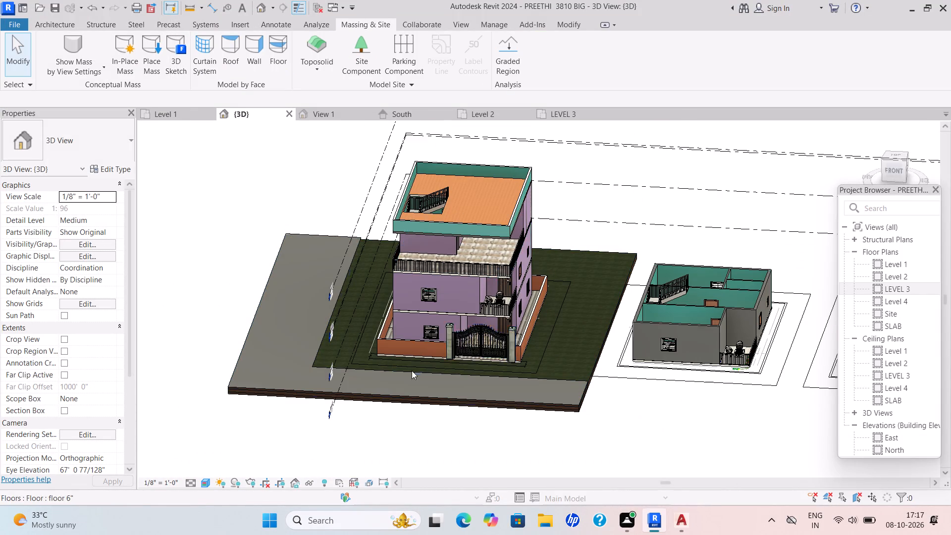
Examine the house, its gate and the painted road strip in 3D from the front and from above.
scroll(415, 374, down, 1)
middle_drag(419, 375, 447, 263)
shift+scroll(446, 267, up, 1)
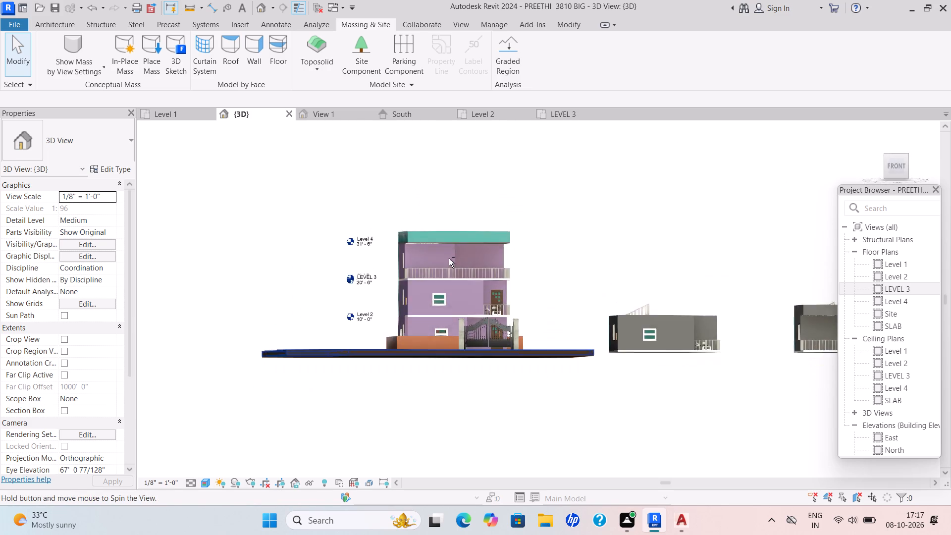
shift+scroll(449, 259, up, 1)
shift+middle_drag(424, 305, 388, 331)
shift+scroll(378, 334, up, 1)
middle_drag(405, 339, 426, 390)
scroll(425, 386, up, 1)
middle_drag(508, 376, 525, 426)
shift+scroll(525, 426, up, 1)
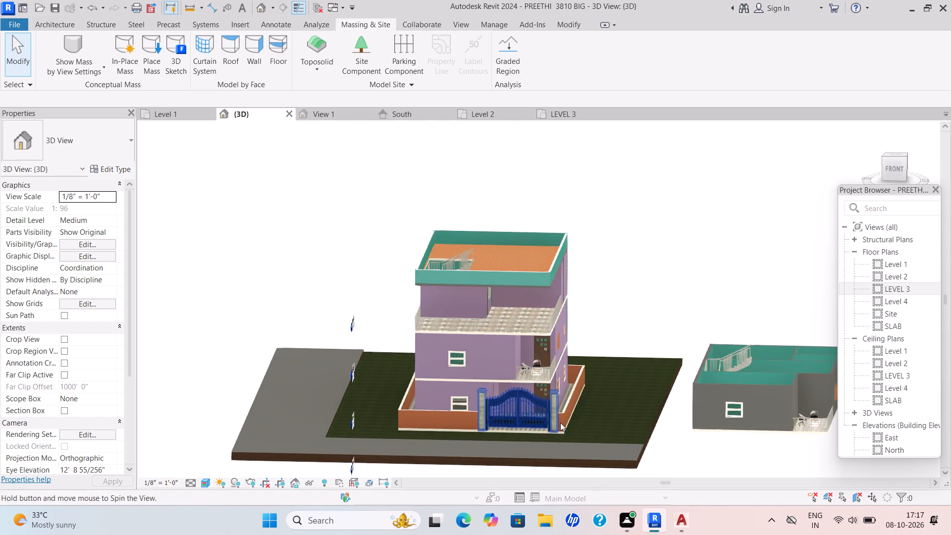
middle_drag(570, 416, 568, 446)
shift+scroll(580, 426, down, 1)
scroll(572, 442, down, 3)
shift+middle_drag(573, 441, 553, 472)
scroll(574, 433, up, 2)
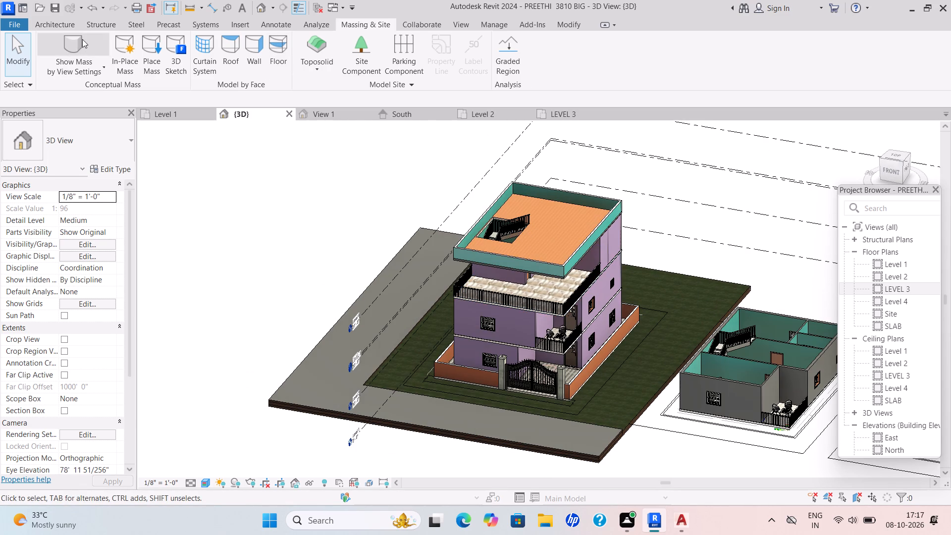
Load the 2012_Porsche_911_Carrera_S car family from the cars folder of the SHUBHAM CITY library for component placement.
click(57, 21)
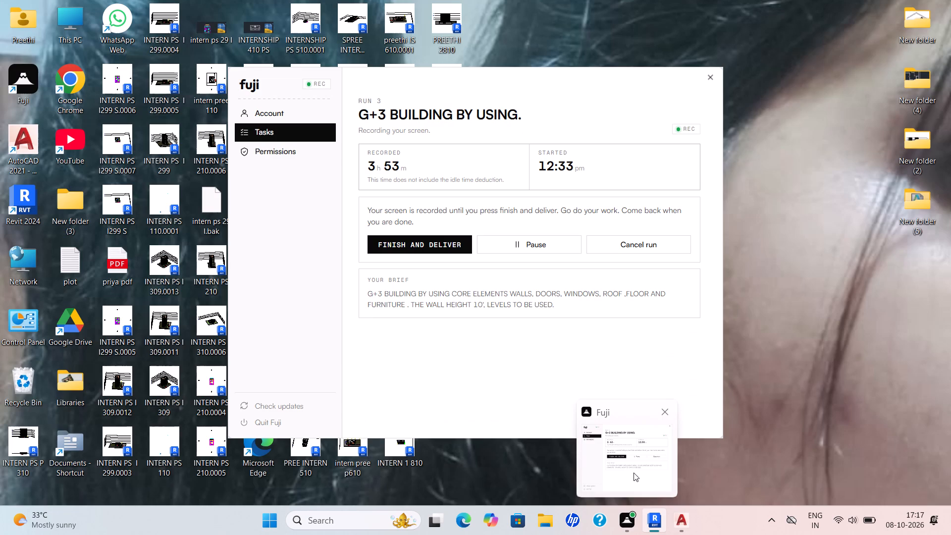
scroll(411, 153, up, 1)
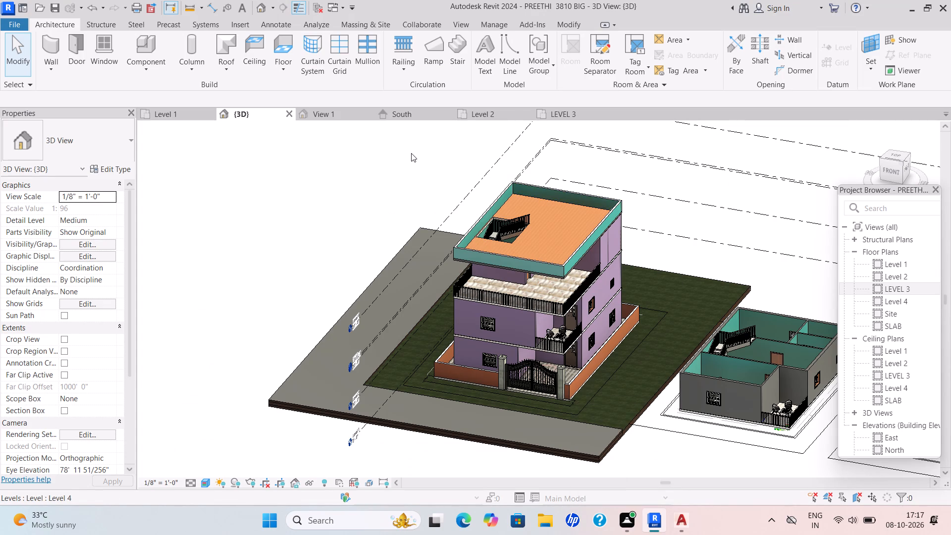
scroll(411, 153, up, 1)
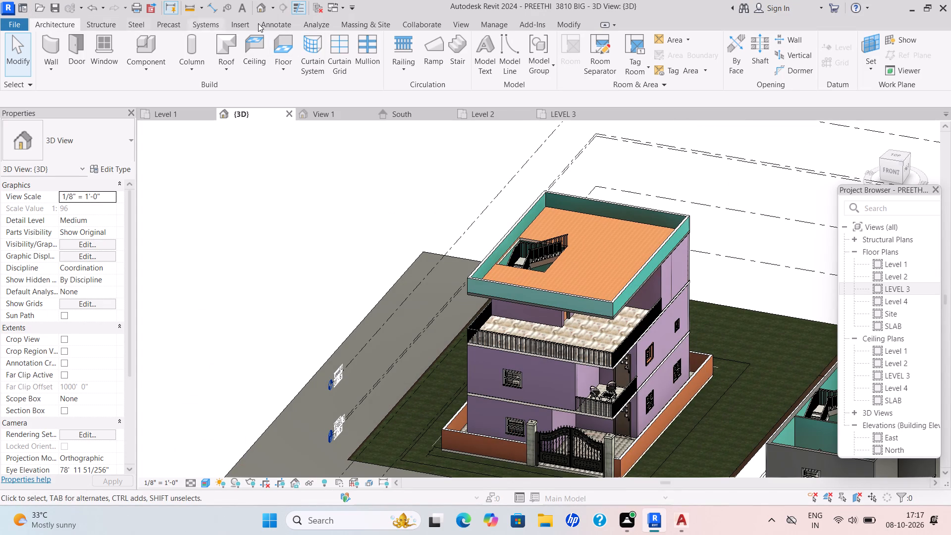
click(152, 70)
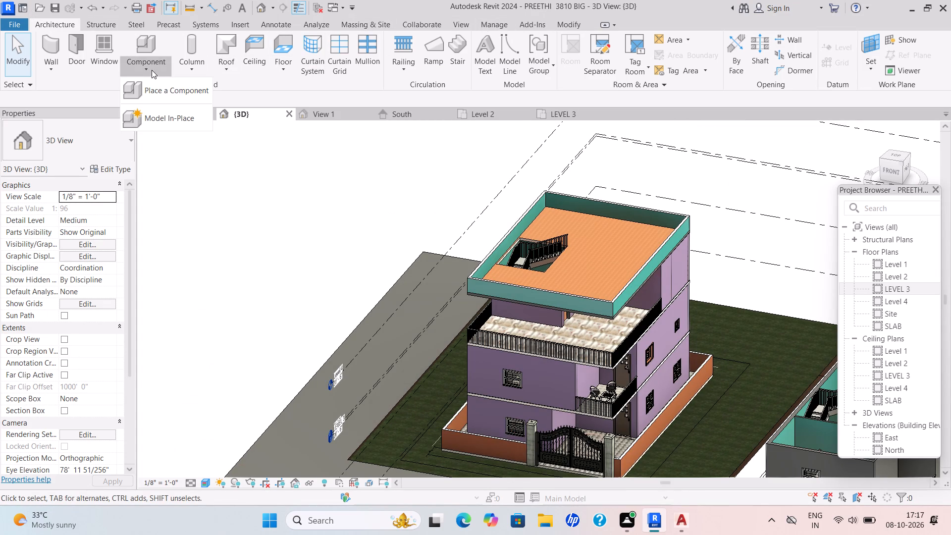
click(162, 88)
double_click(543, 54)
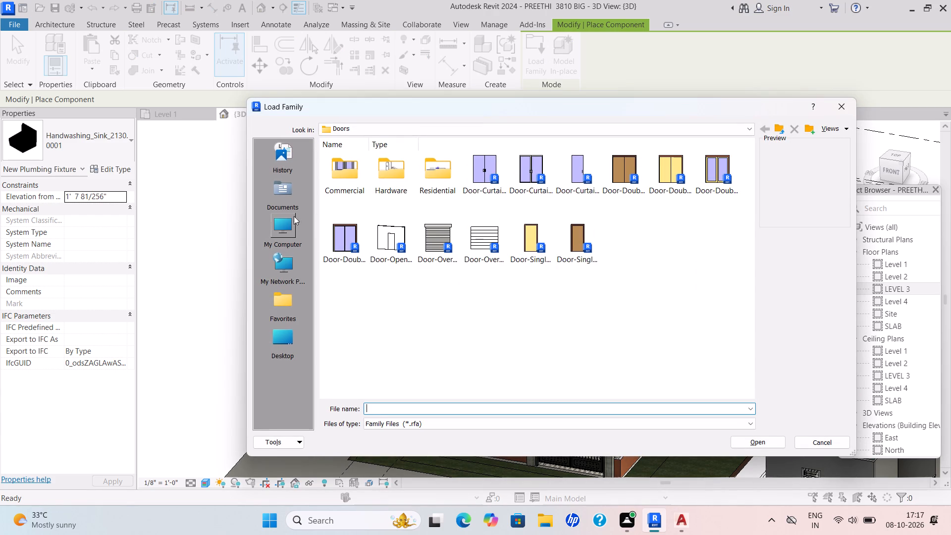
click(295, 207)
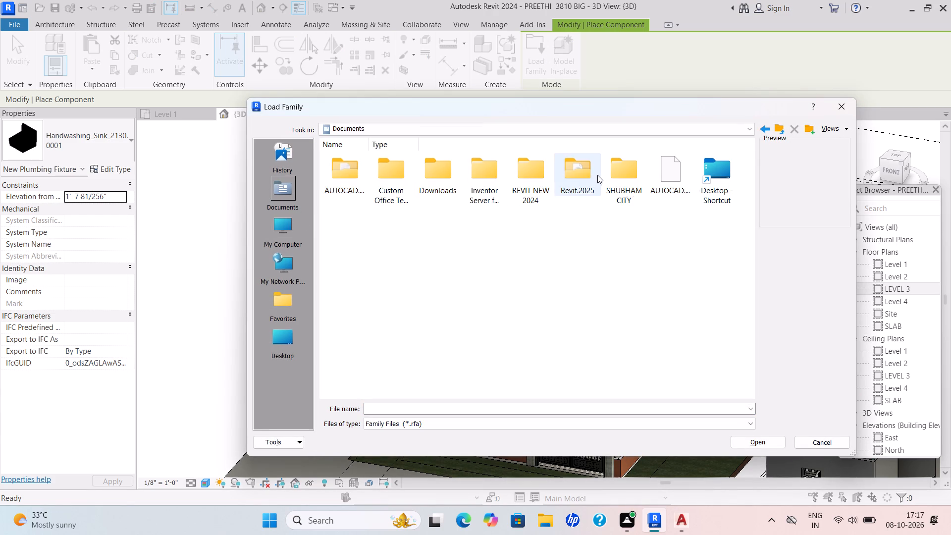
double_click(638, 178)
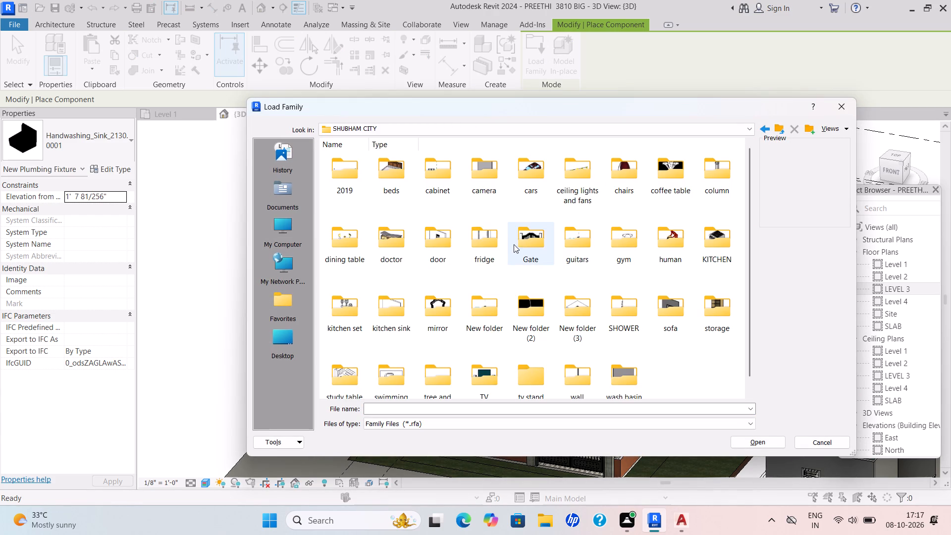
scroll(512, 246, down, 2)
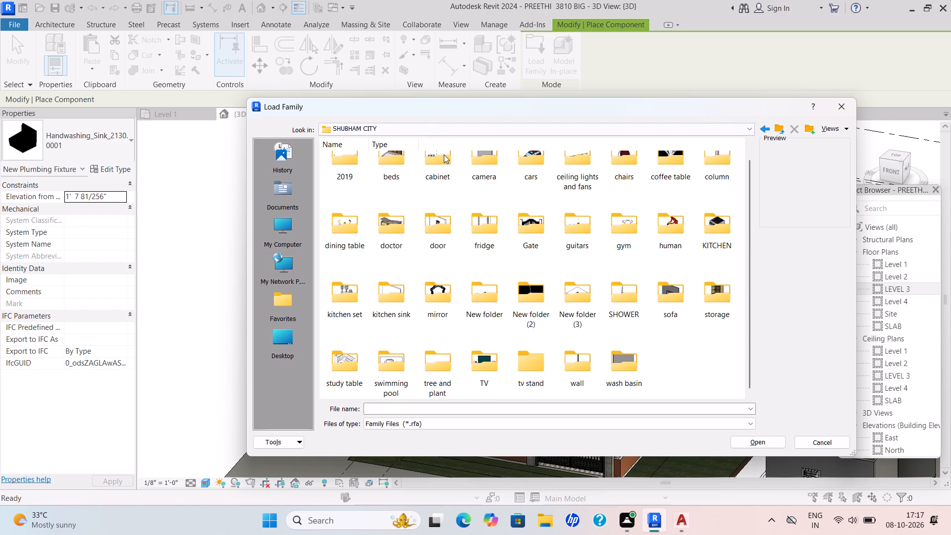
double_click(530, 175)
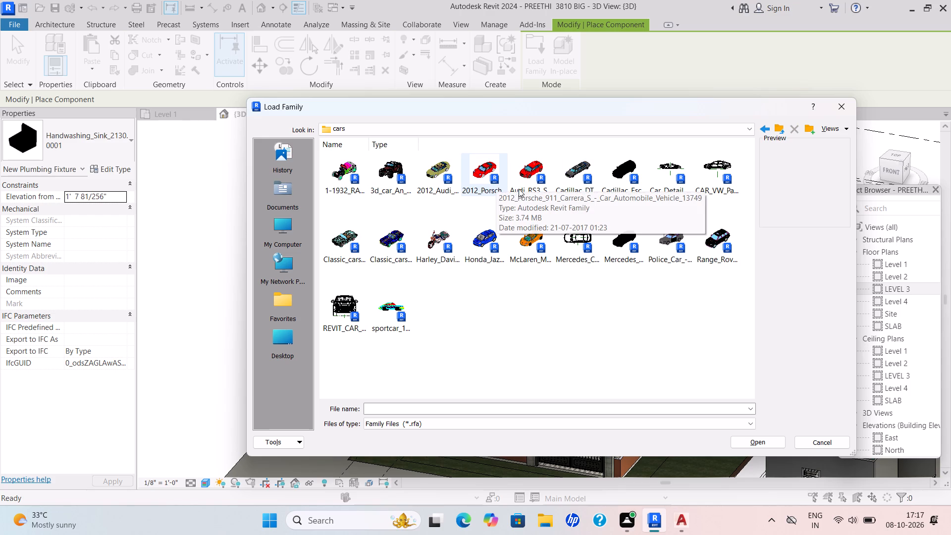
click(487, 194)
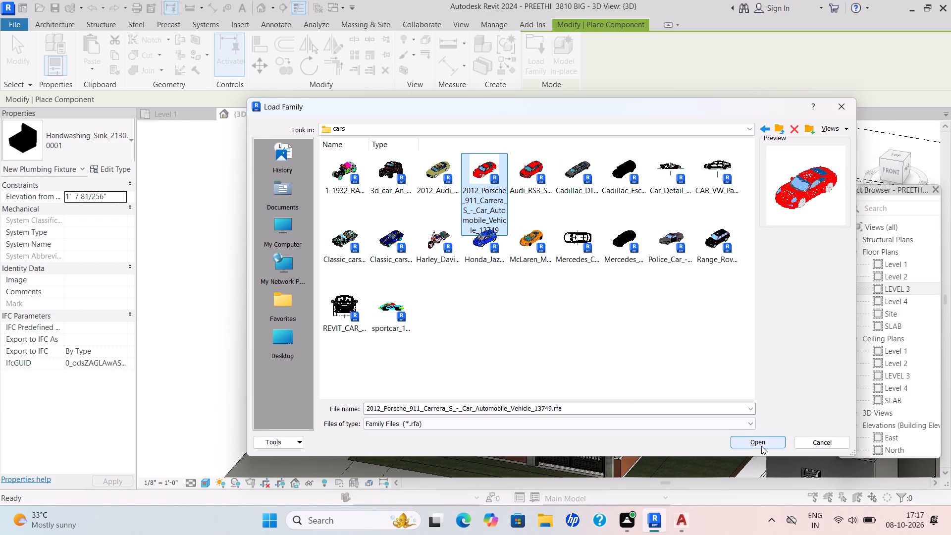
click(761, 446)
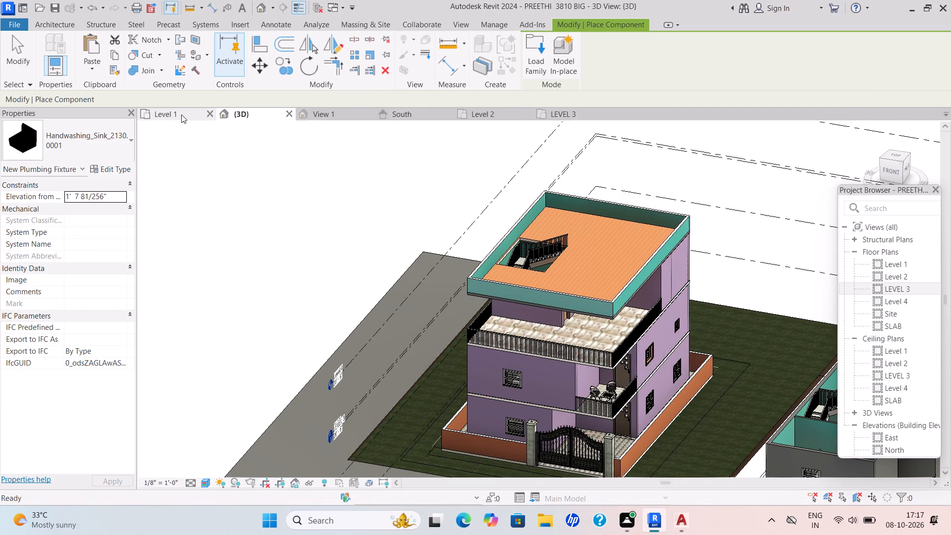
On the Level 1 plan, place the Porsche turned 180 degrees on the west road strip, about 24' from the compound wall.
click(181, 114)
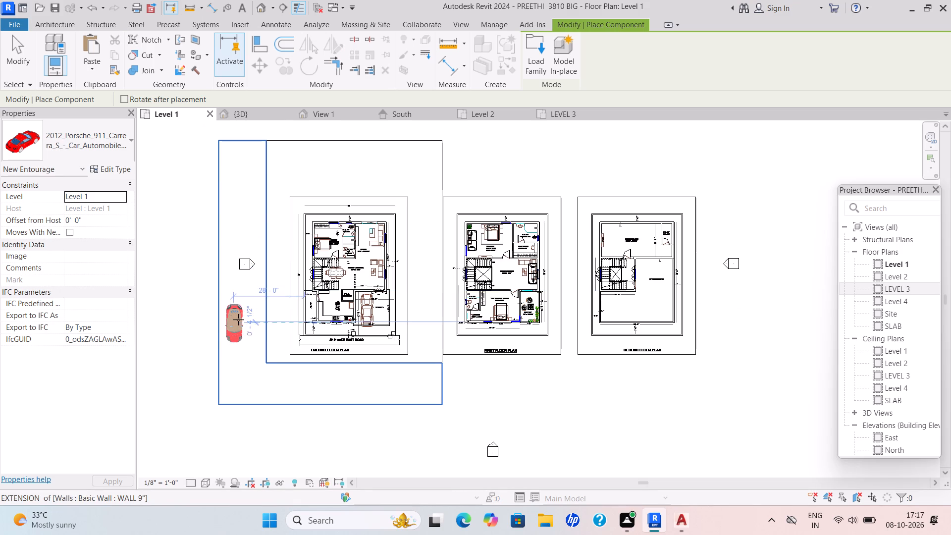
key(space)
key(space)
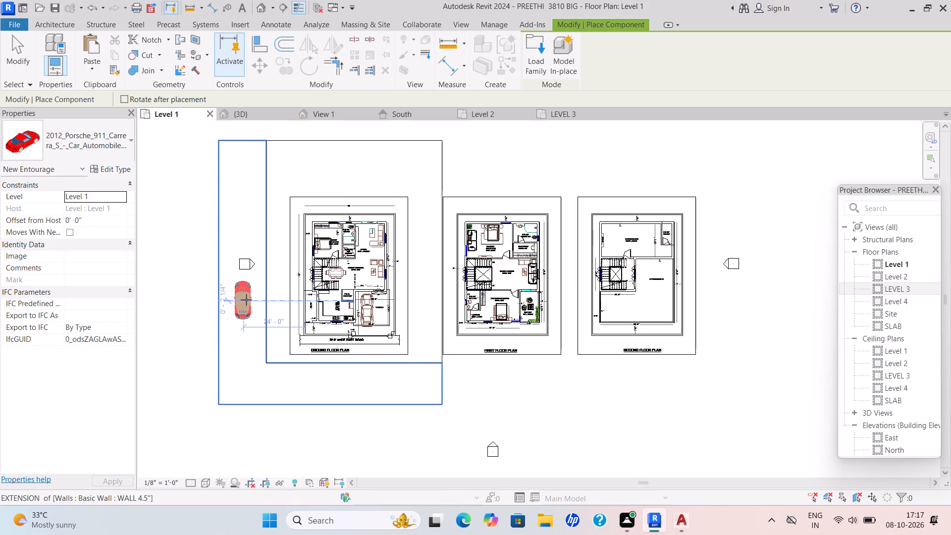
scroll(246, 300, up, 5)
scroll(241, 367, down, 3)
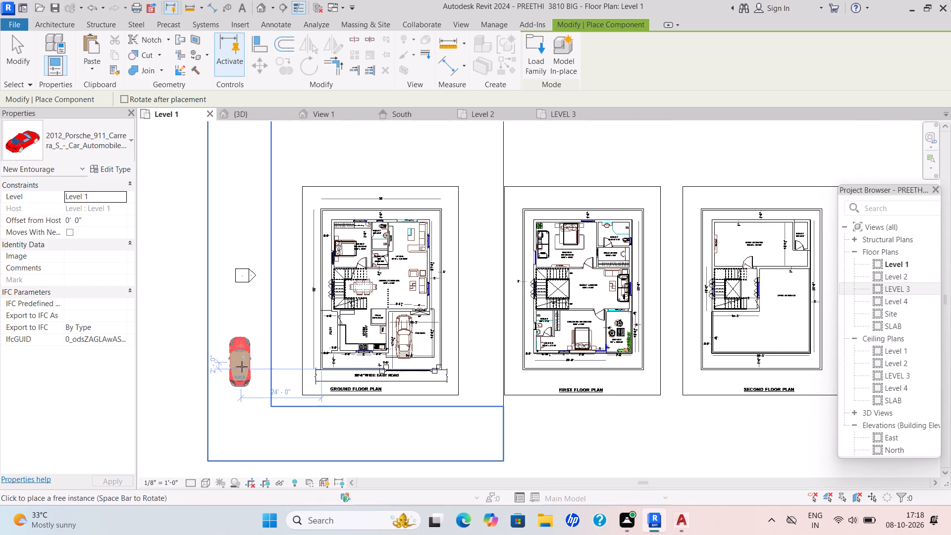
click(242, 368)
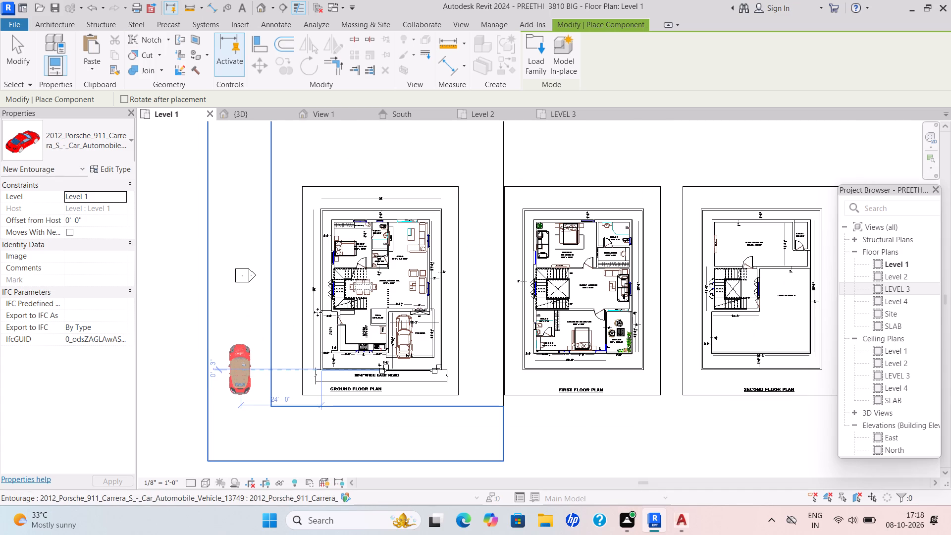
key(Escape)
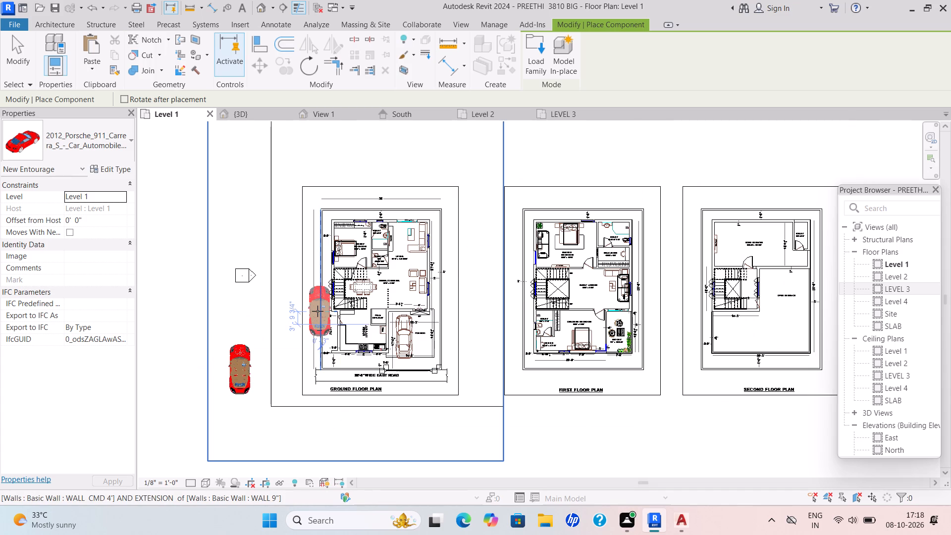
key(Escape)
key(Escape)
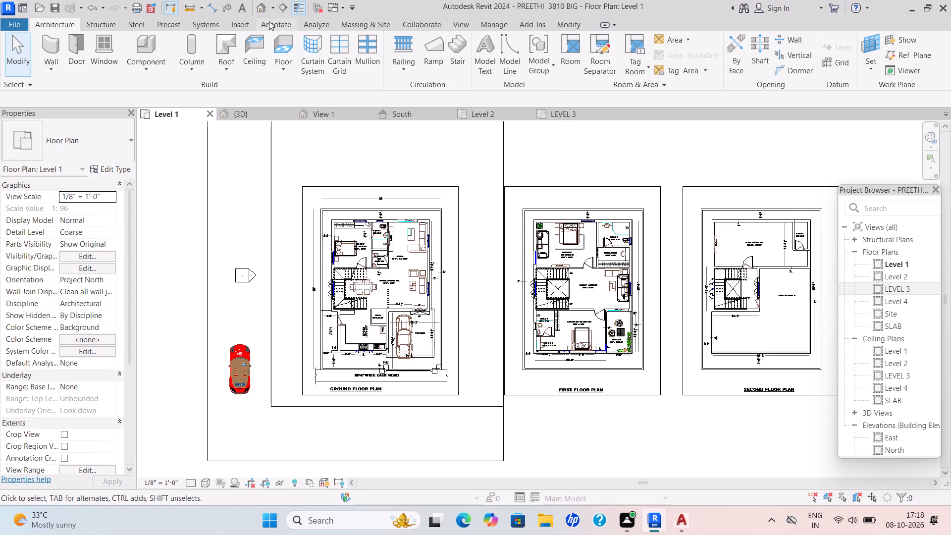
Load the Bamboo_plant_16776 family from the library's tree and plant folder for component placement.
click(151, 68)
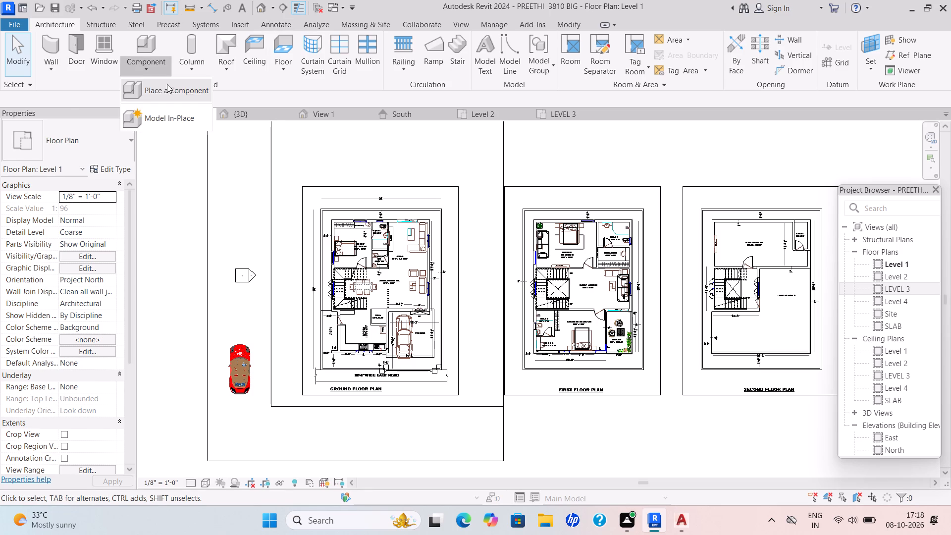
click(167, 84)
double_click(534, 46)
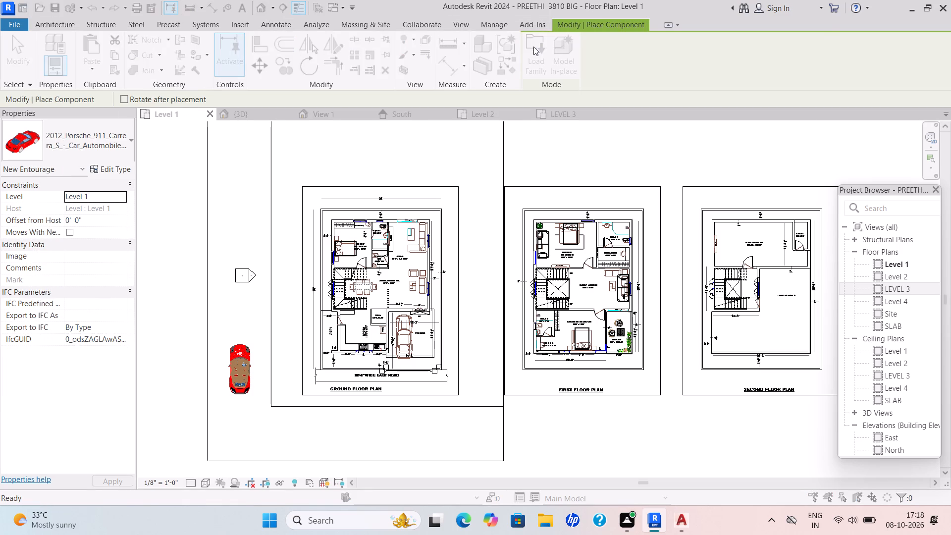
click(744, 129)
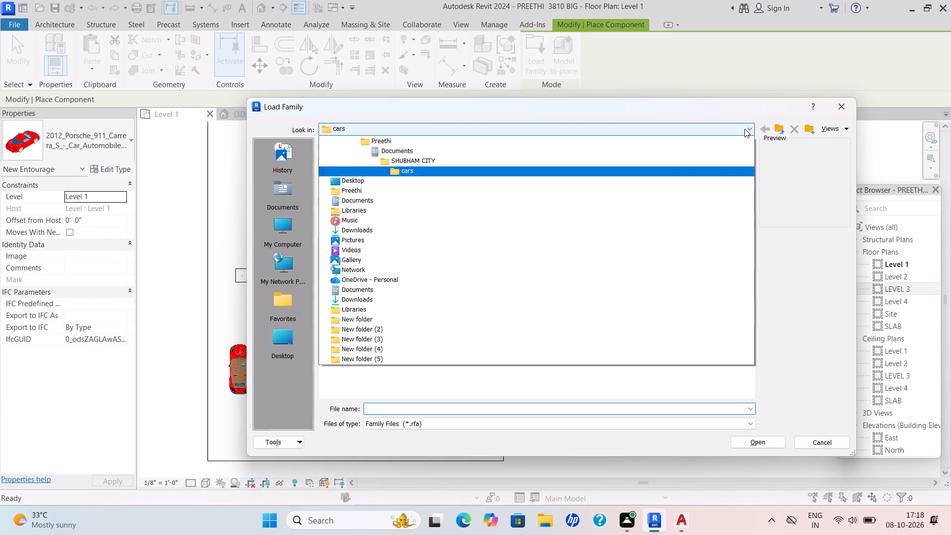
click(551, 199)
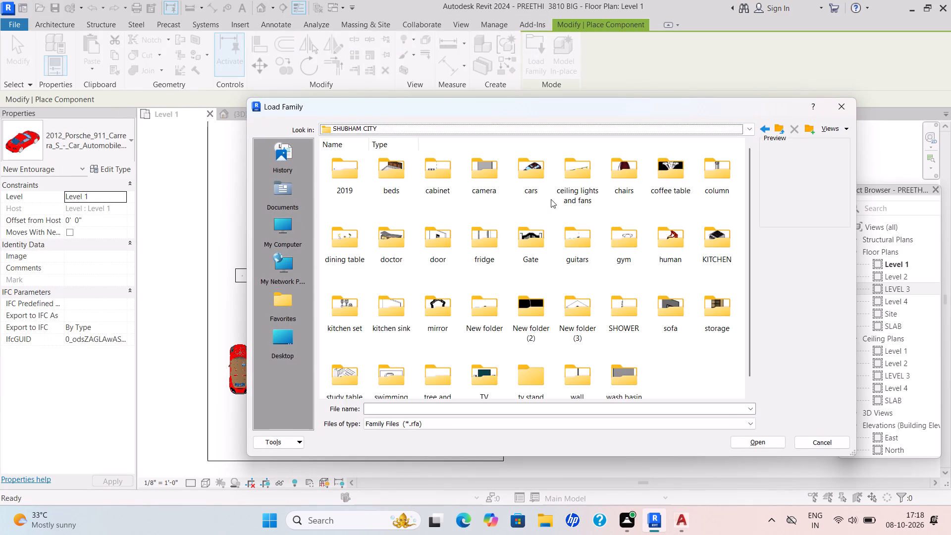
scroll(604, 219, down, 4)
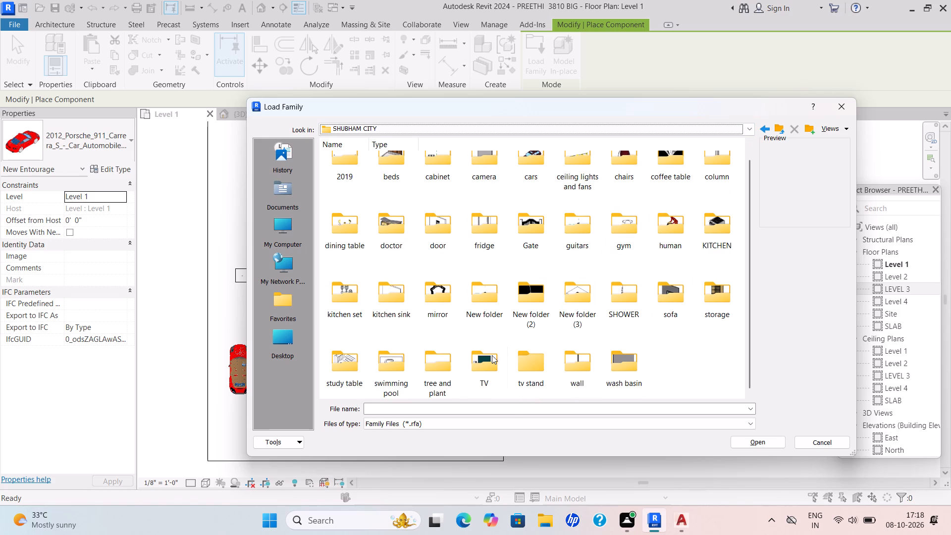
double_click(439, 371)
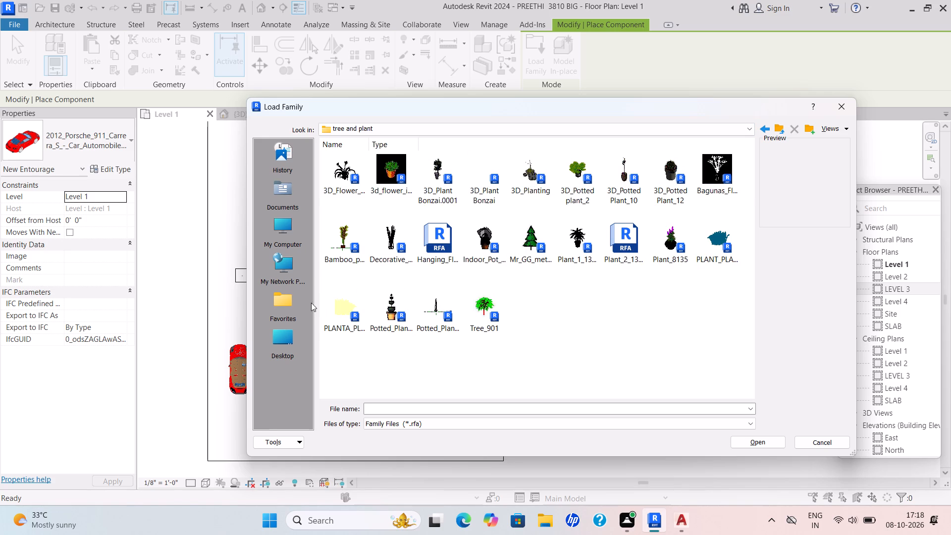
click(339, 260)
click(742, 443)
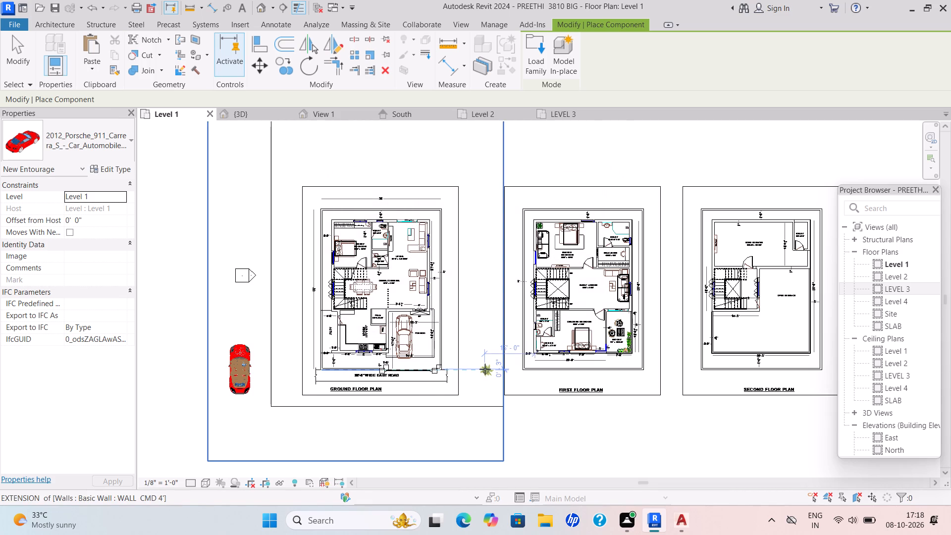
Place four bamboo plants in a north-south row along the site's east edge on Level 1 and end placement.
click(485, 396)
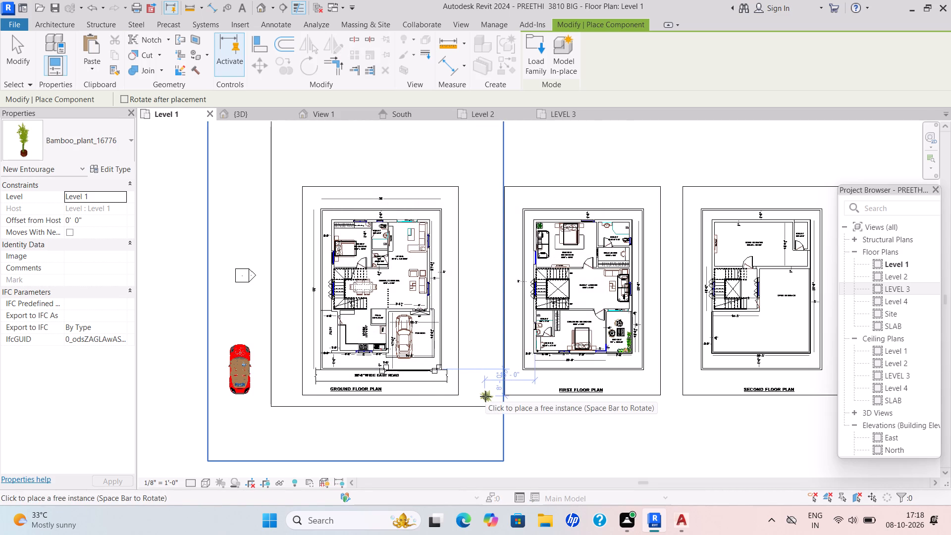
click(487, 277)
middle_drag(492, 189, 494, 267)
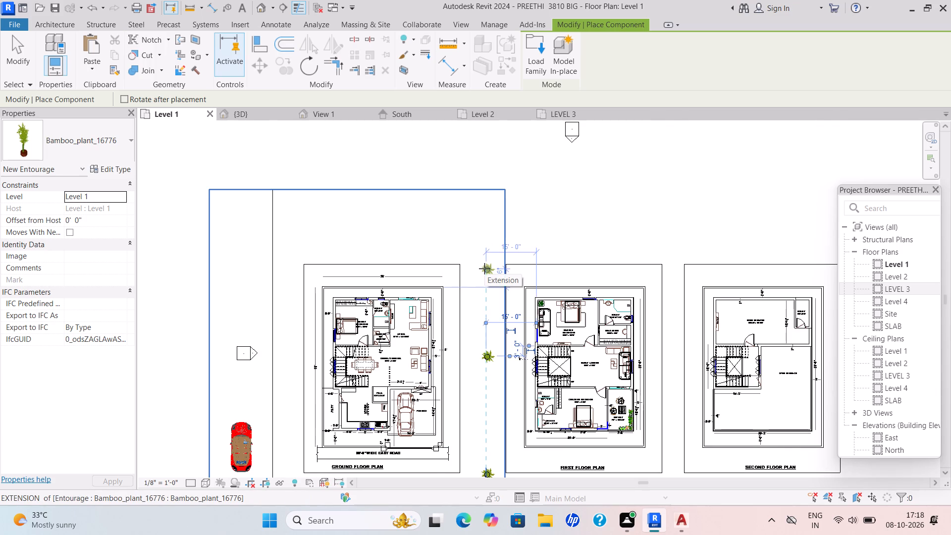
click(487, 276)
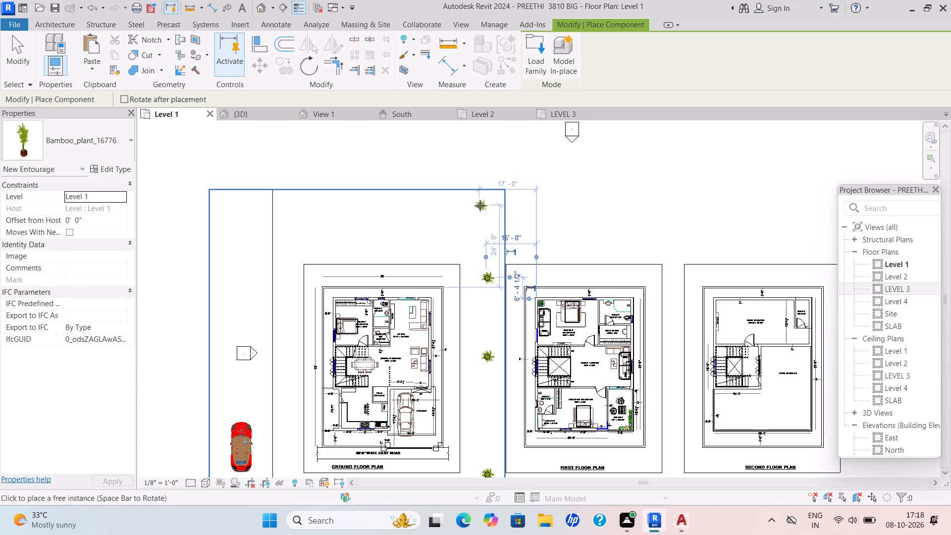
click(482, 201)
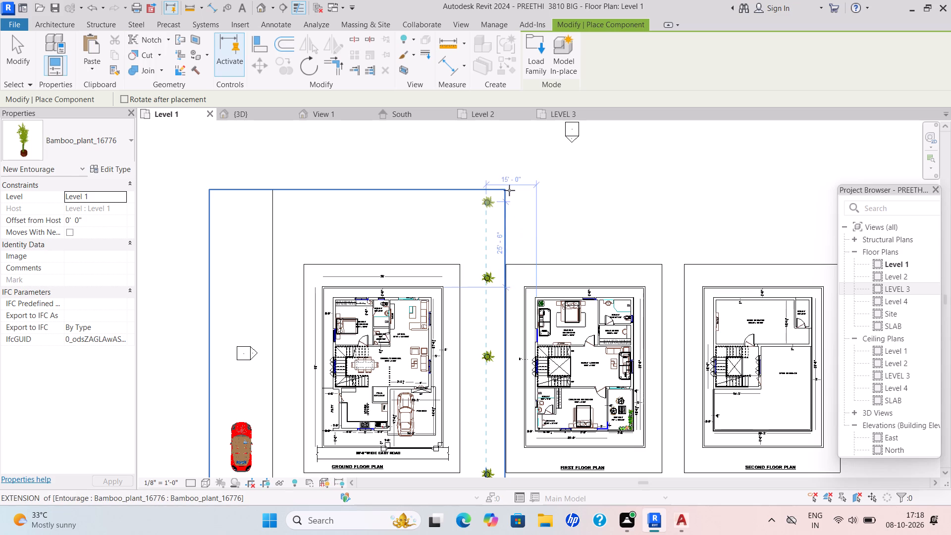
scroll(601, 194, down, 4)
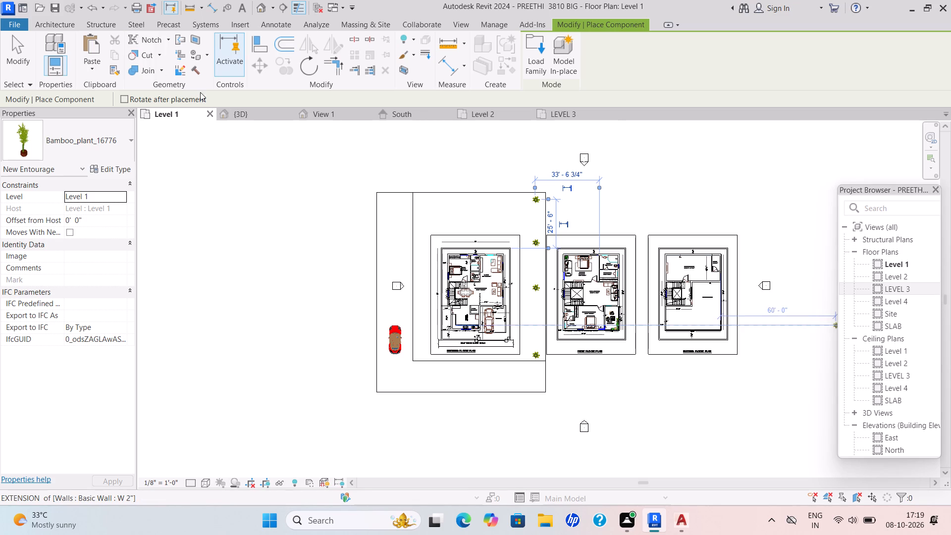
key(Escape)
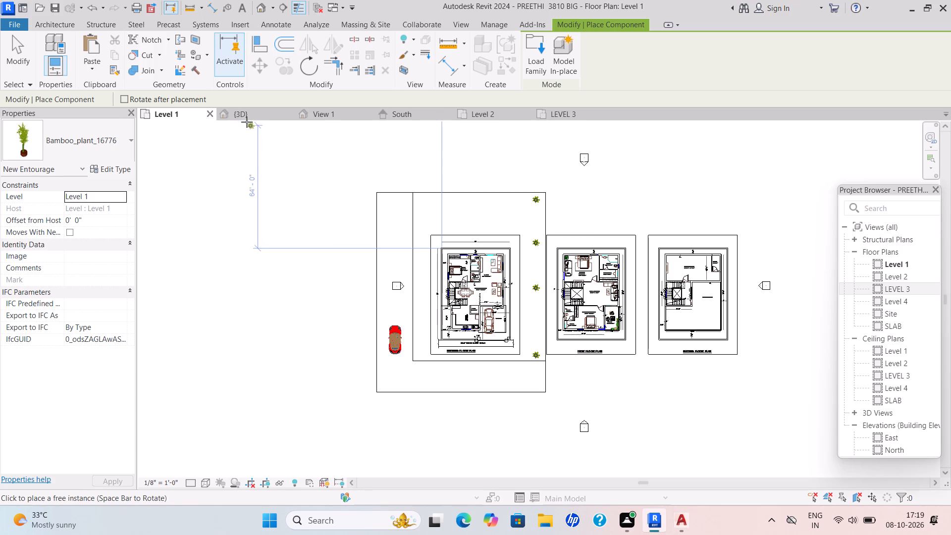
key(Escape)
key(Escape)
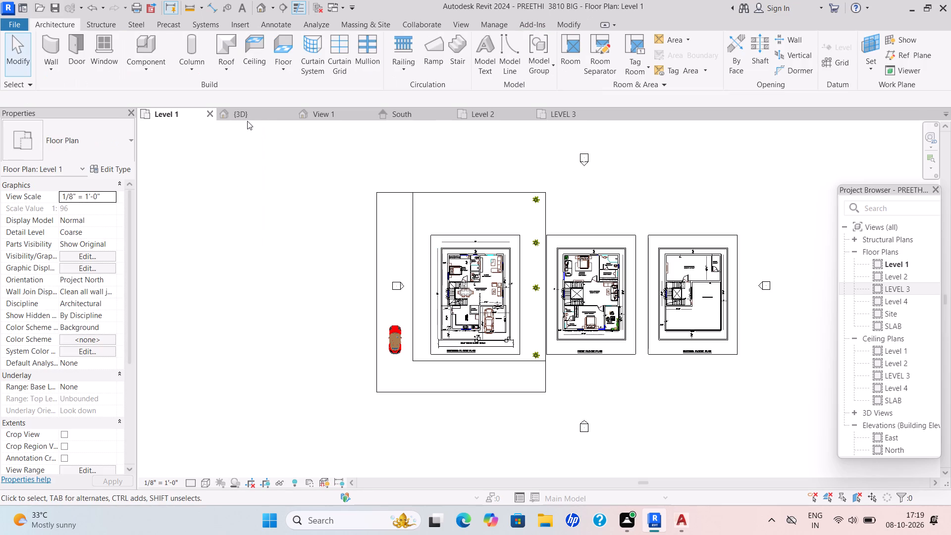
Examine the placed car and the row of bamboo plants around the house in the 3D view.
click(263, 112)
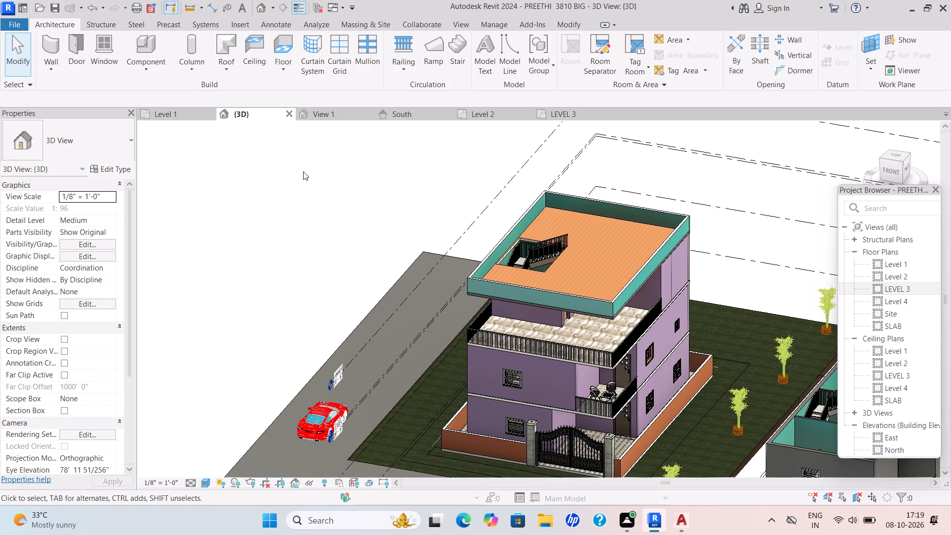
scroll(529, 213, down, 2)
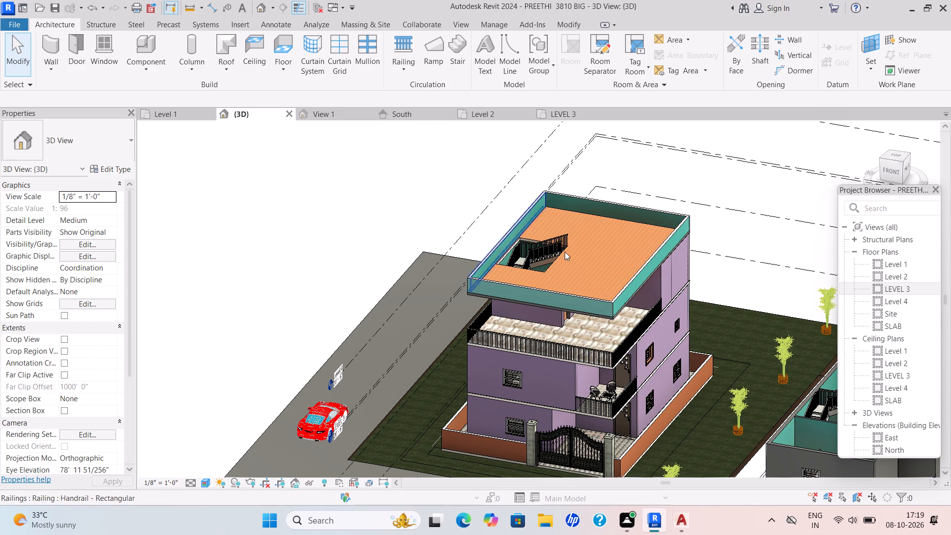
scroll(565, 252, down, 1)
scroll(652, 356, up, 3)
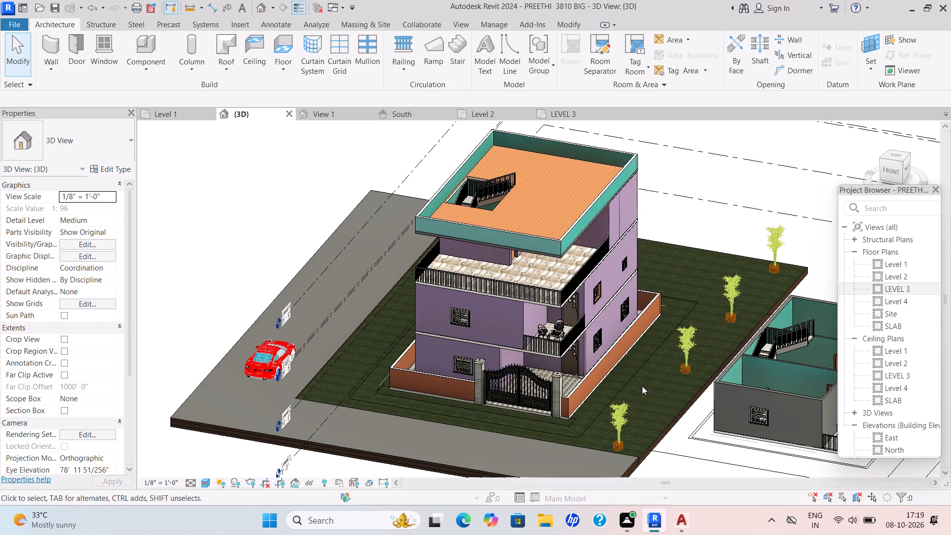
shift+middle_drag(643, 386, 673, 333)
middle_drag(673, 332, 681, 276)
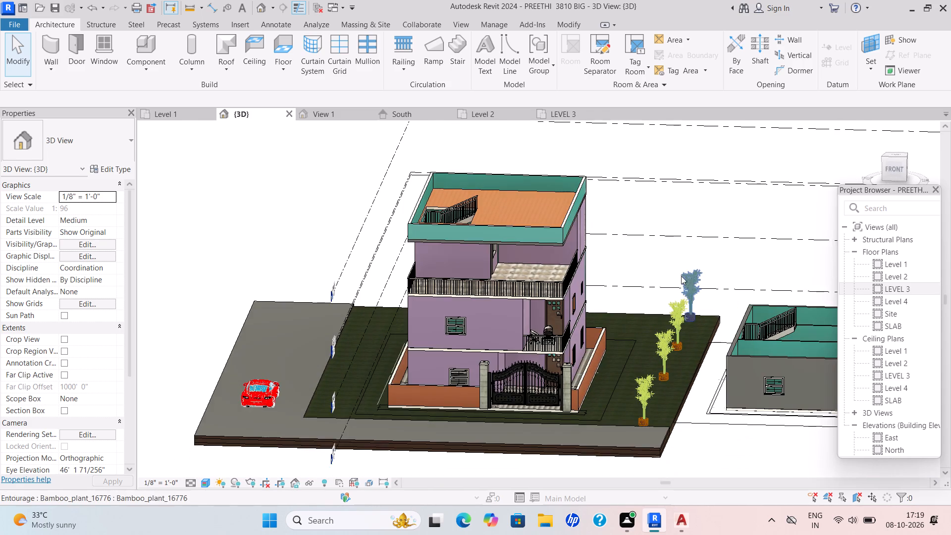
Examine the house's front elevation, entrance gate, balconies and bamboo row closely in the 3D view.
middle_drag(681, 276, 694, 258)
scroll(679, 304, up, 4)
middle_drag(659, 319, 678, 286)
scroll(687, 279, down, 1)
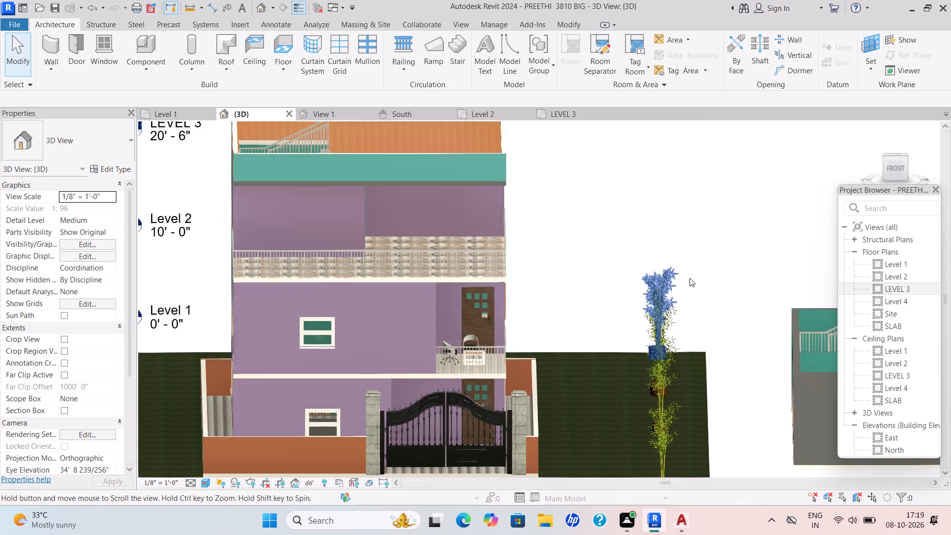
scroll(689, 278, down, 1)
shift+middle_drag(653, 309, 644, 325)
middle_drag(642, 321, 611, 386)
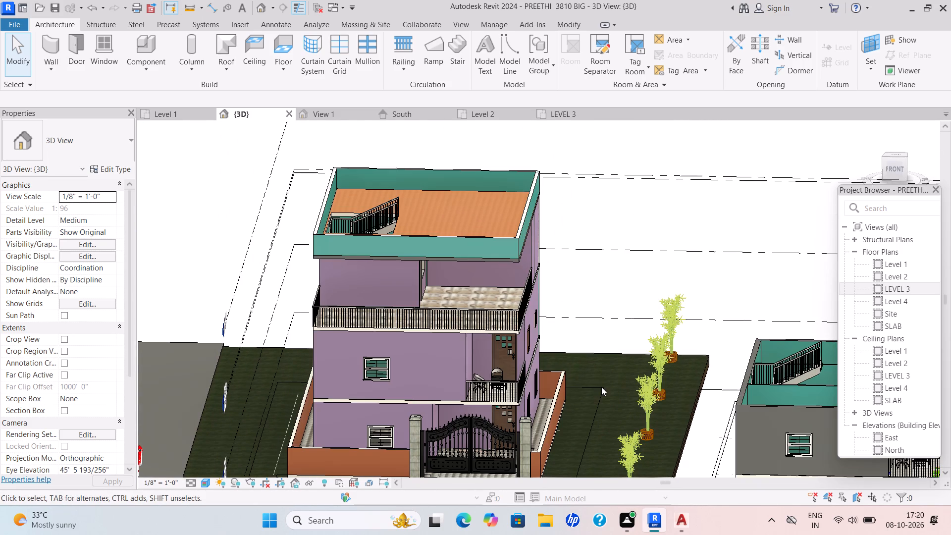
scroll(488, 322, up, 4)
middle_drag(524, 339, 546, 255)
scroll(547, 249, up, 1)
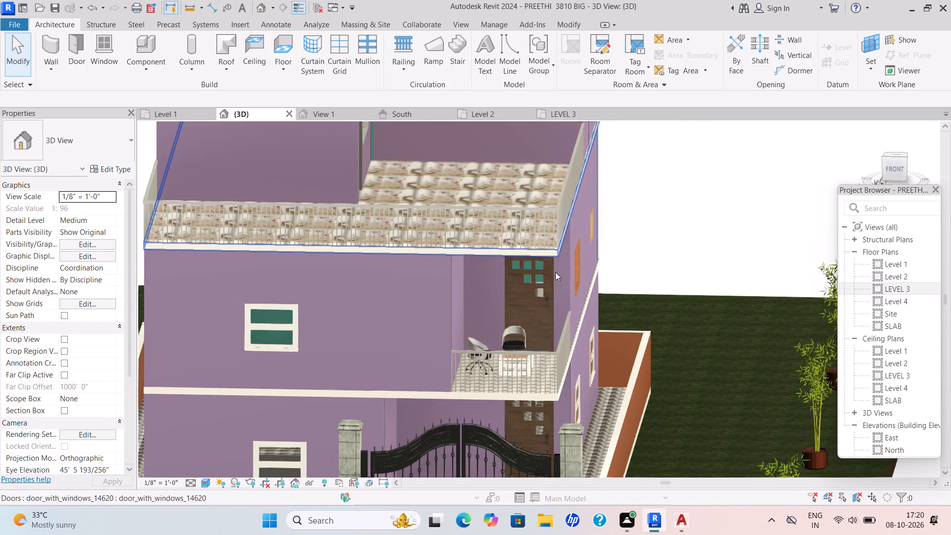
scroll(557, 319, up, 1)
middle_drag(558, 329, 565, 321)
middle_drag(569, 313, 530, 239)
scroll(505, 370, up, 3)
scroll(505, 370, down, 1)
middle_drag(505, 370, 517, 317)
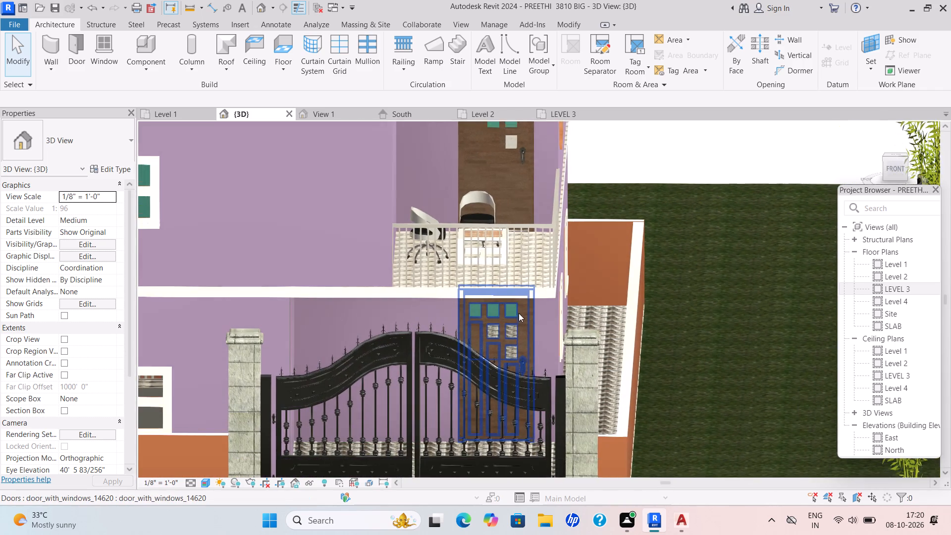
scroll(528, 334, down, 6)
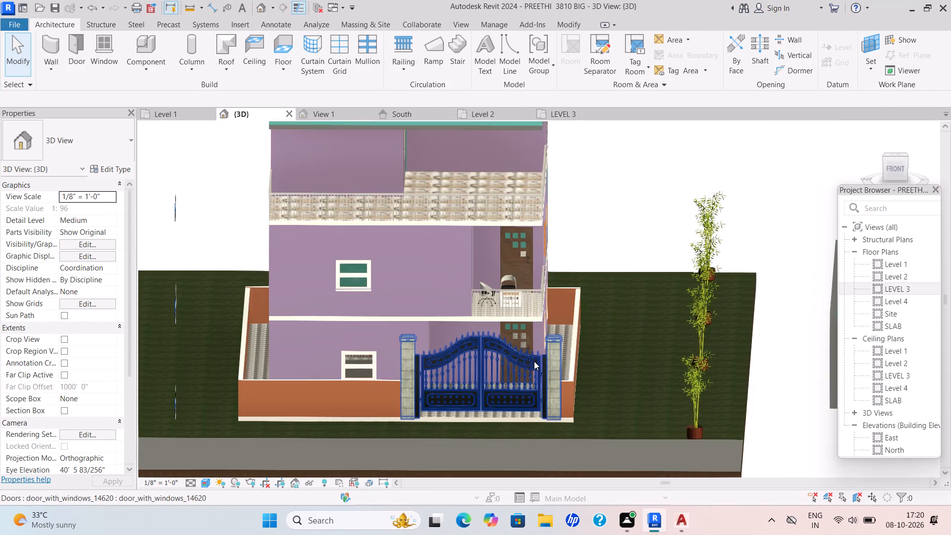
middle_drag(534, 363, 532, 378)
scroll(532, 378, down, 1)
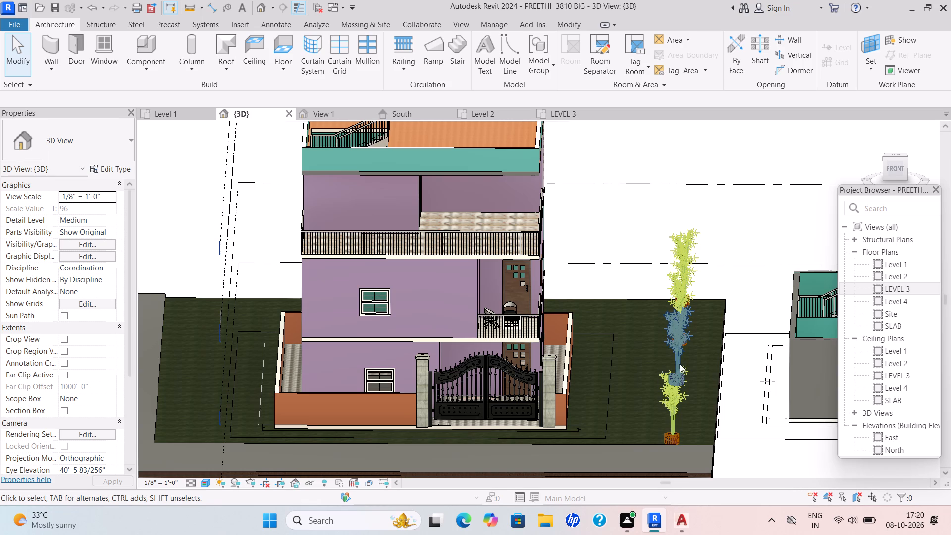
scroll(561, 299, up, 2)
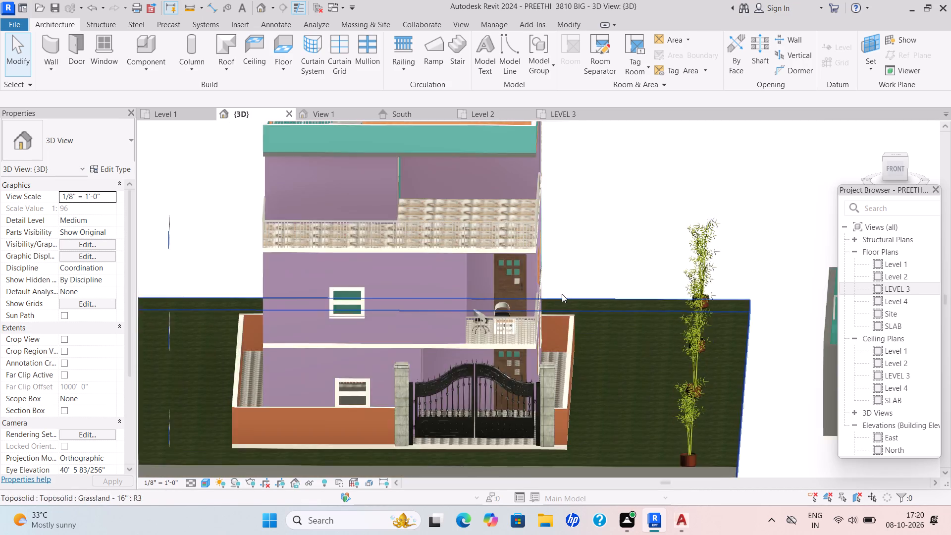
scroll(562, 294, up, 2)
middle_drag(563, 291, 583, 340)
scroll(583, 340, up, 1)
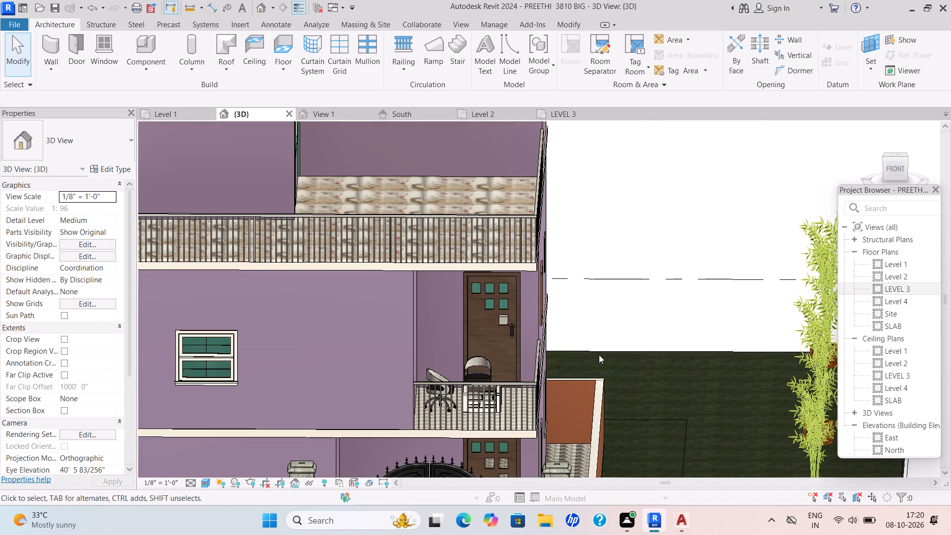
Switch to AutoCAD and open the GROUND INTERN PP drawing from the Documents folder.
click(672, 472)
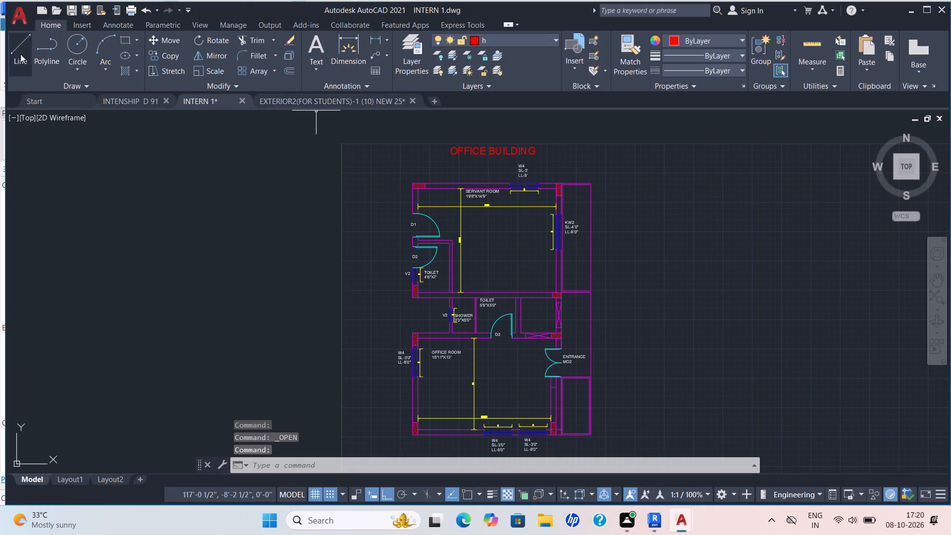
click(20, 22)
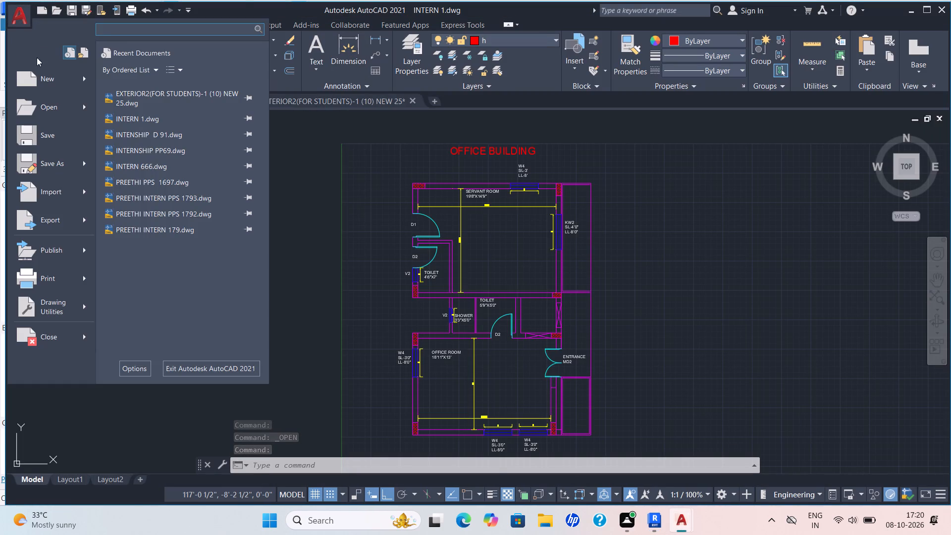
click(37, 104)
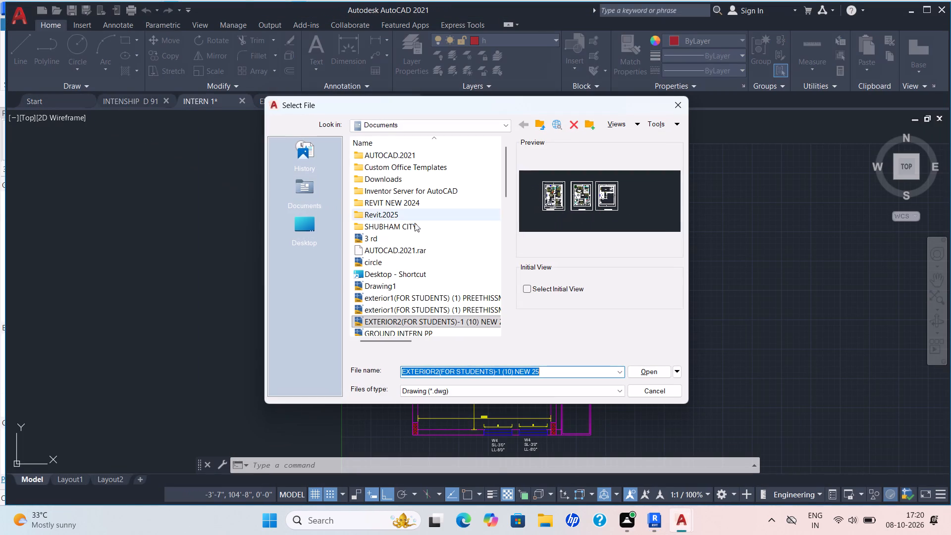
scroll(449, 236, down, 1)
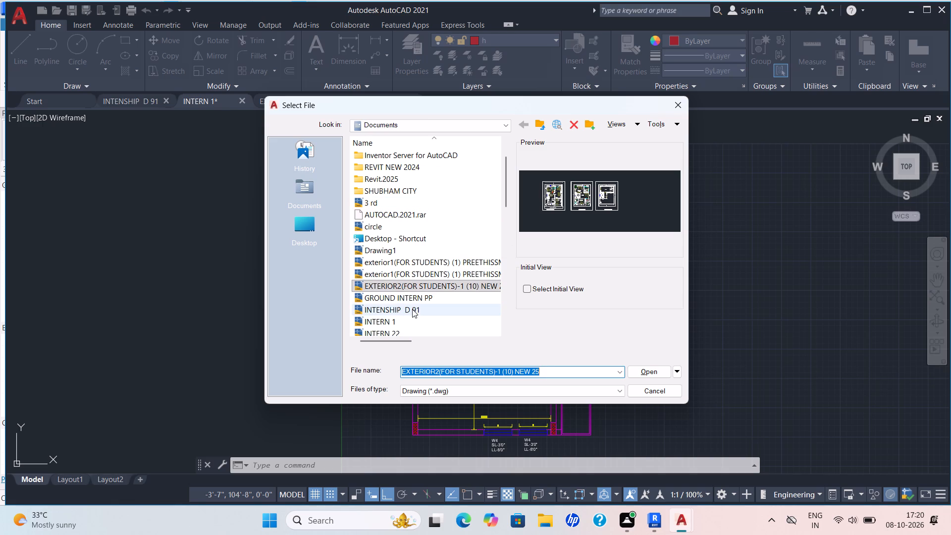
click(429, 293)
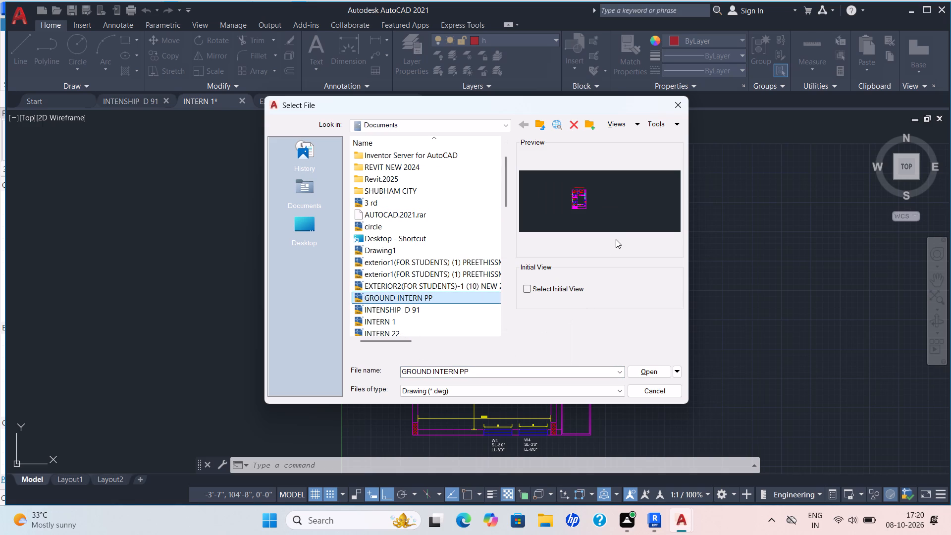
click(657, 373)
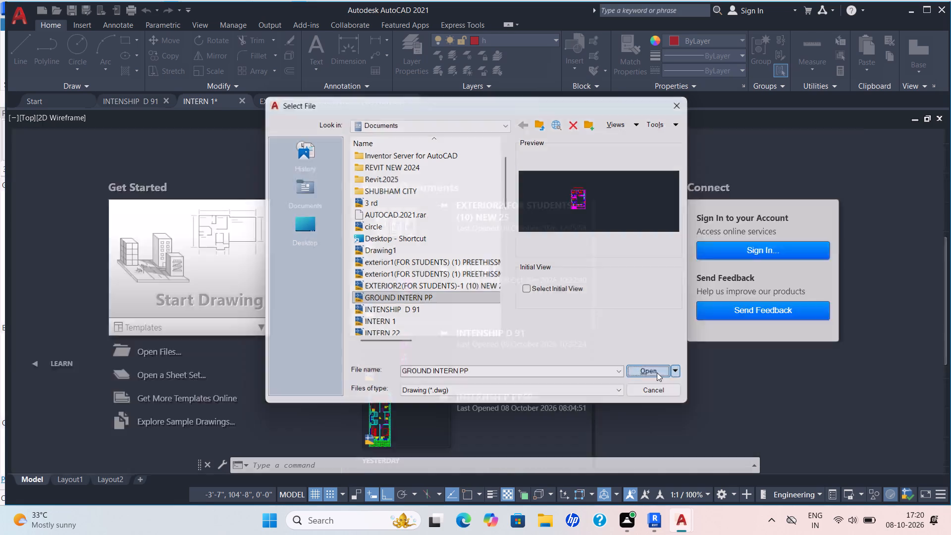
Examine the room layout of the proposed ground floor plan.
scroll(379, 244, up, 5)
scroll(379, 247, down, 2)
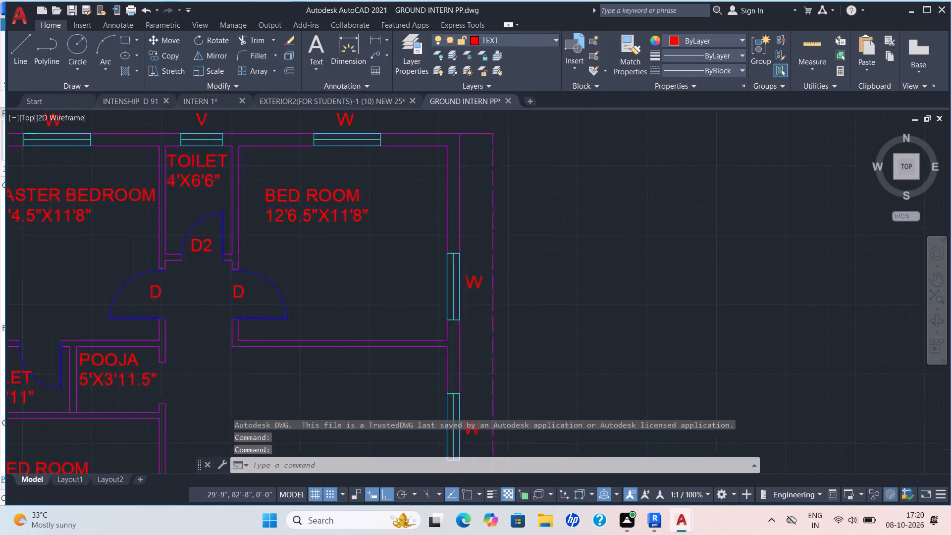
scroll(379, 248, down, 1)
scroll(378, 249, up, 3)
middle_drag(377, 251, 377, 252)
scroll(377, 252, down, 1)
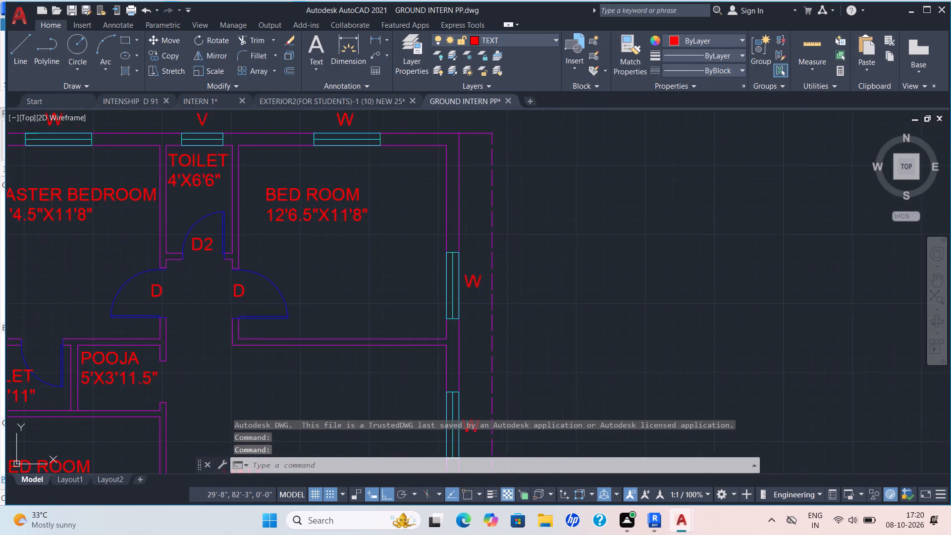
scroll(377, 252, down, 1)
middle_drag(377, 252, 408, 240)
scroll(408, 240, down, 1)
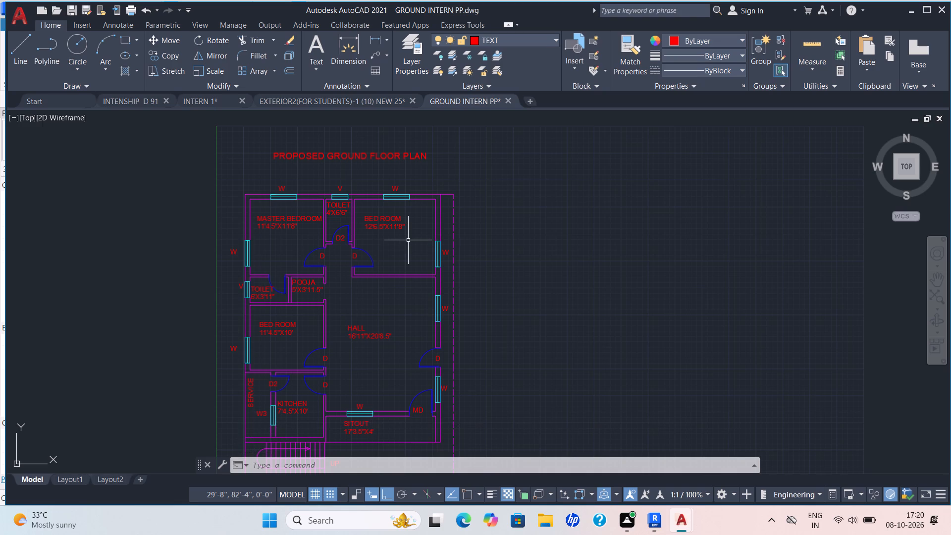
Switch back to Revit and use Paint to apply the light shade material to the roof slab's front edge below the parapet.
click(650, 528)
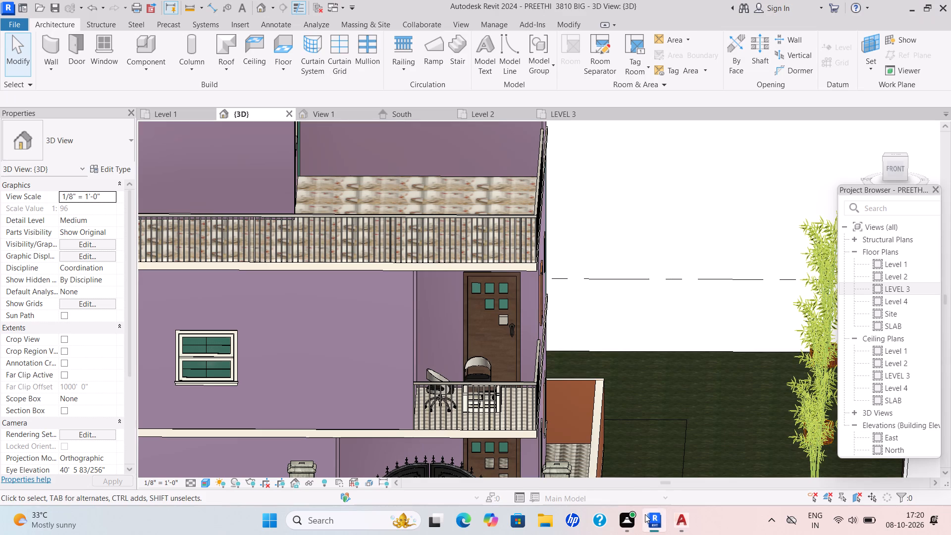
scroll(465, 305, down, 5)
scroll(472, 299, up, 1)
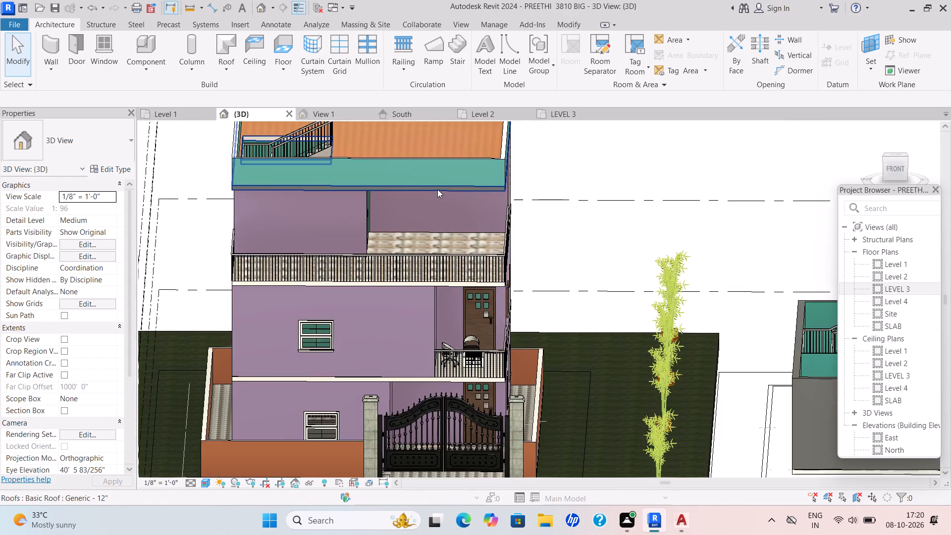
scroll(432, 187, up, 2)
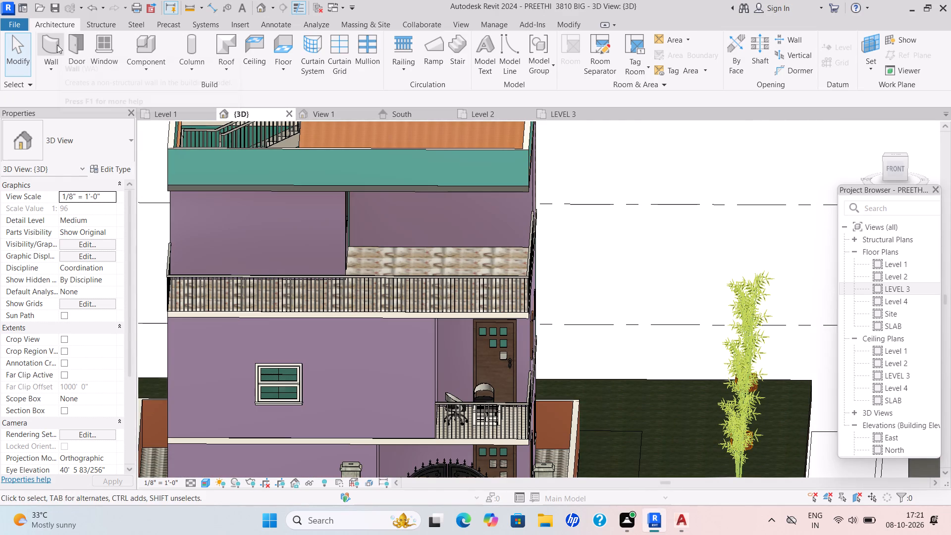
click(567, 21)
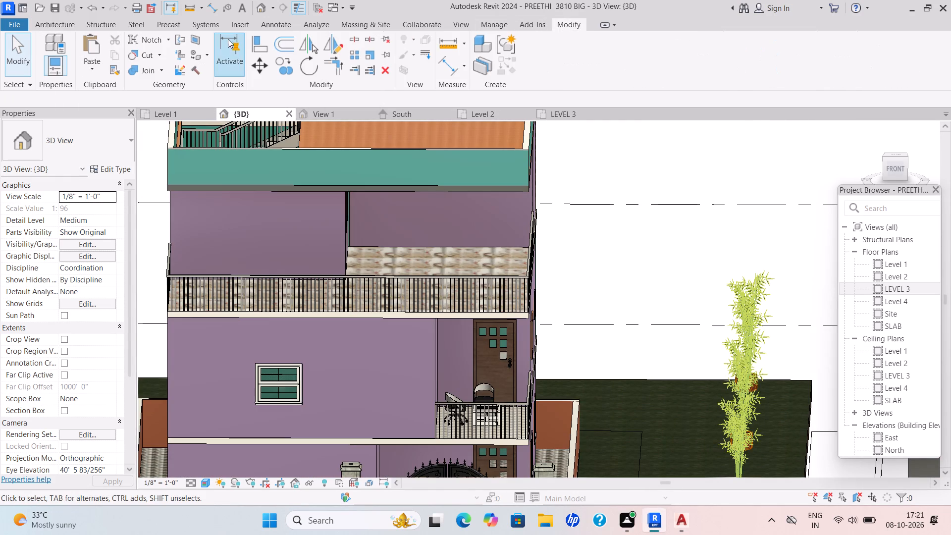
click(206, 57)
click(213, 78)
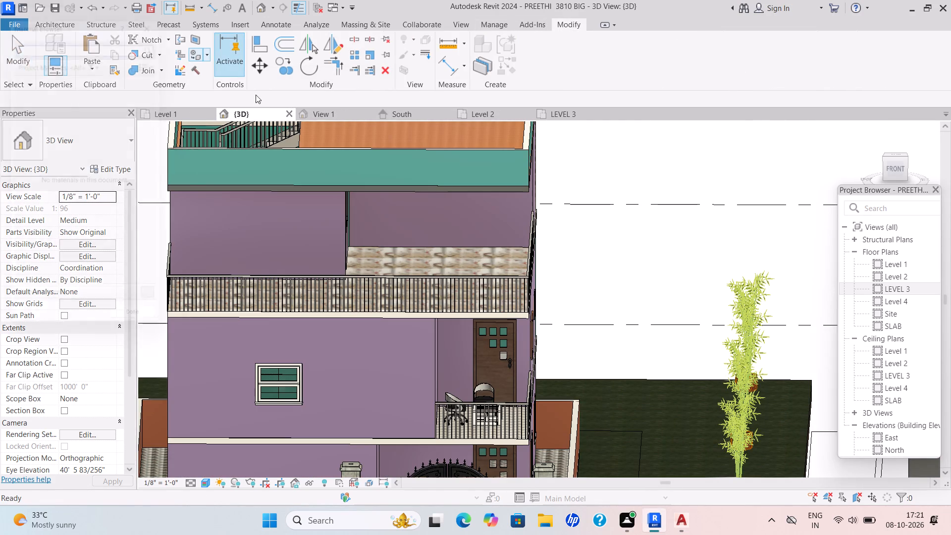
scroll(148, 167, up, 14)
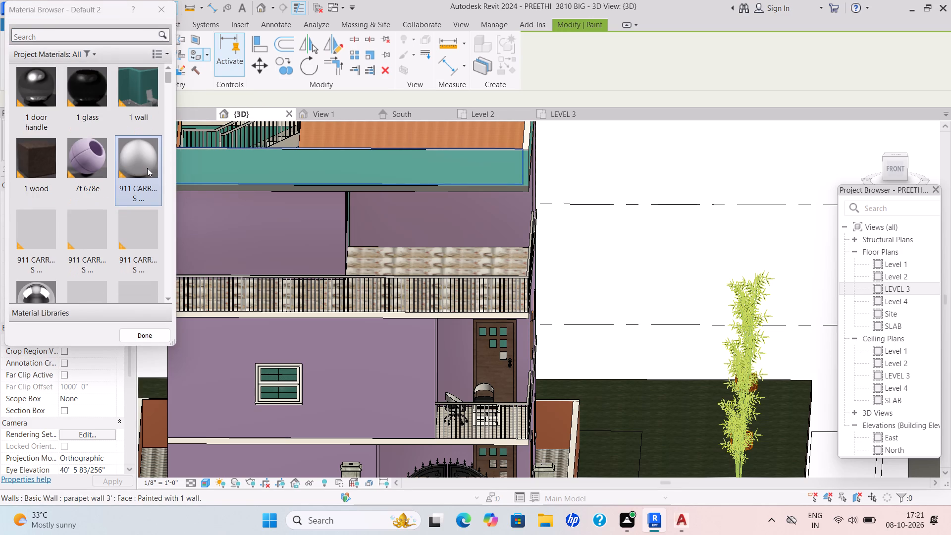
scroll(147, 168, up, 5)
scroll(147, 168, down, 8)
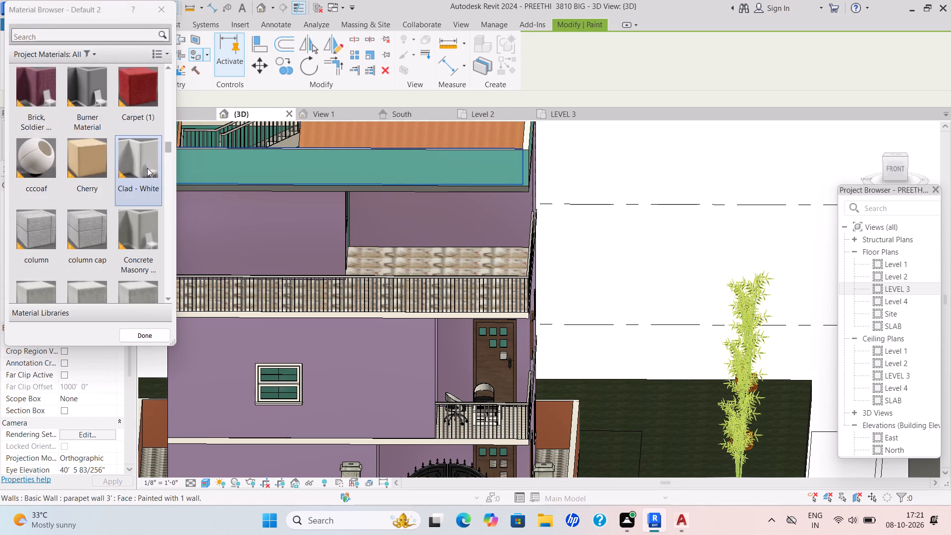
scroll(147, 168, down, 4)
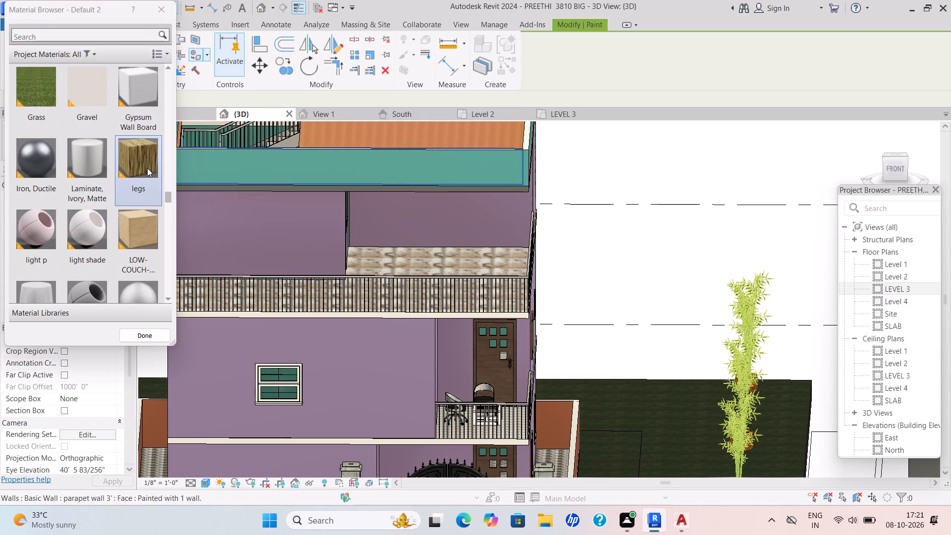
click(101, 235)
scroll(317, 179, up, 2)
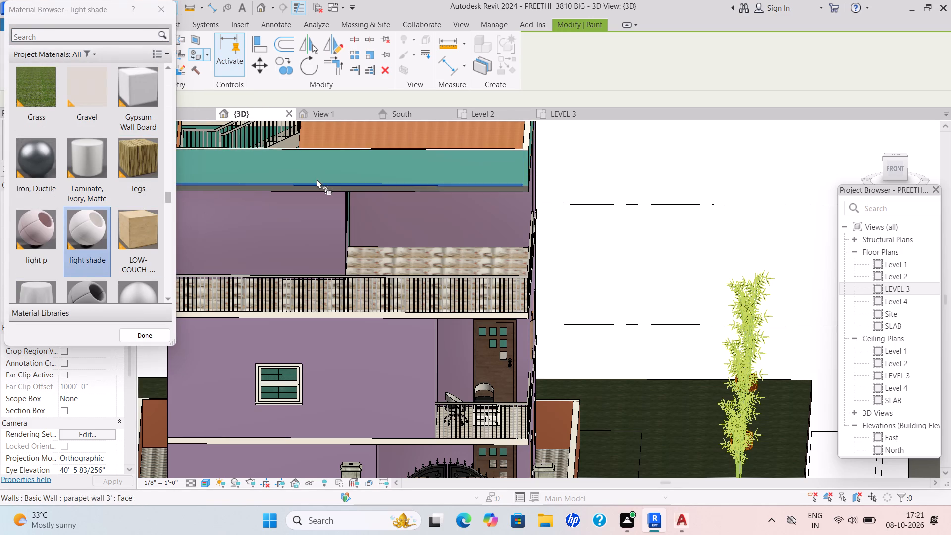
scroll(317, 179, up, 6)
click(329, 202)
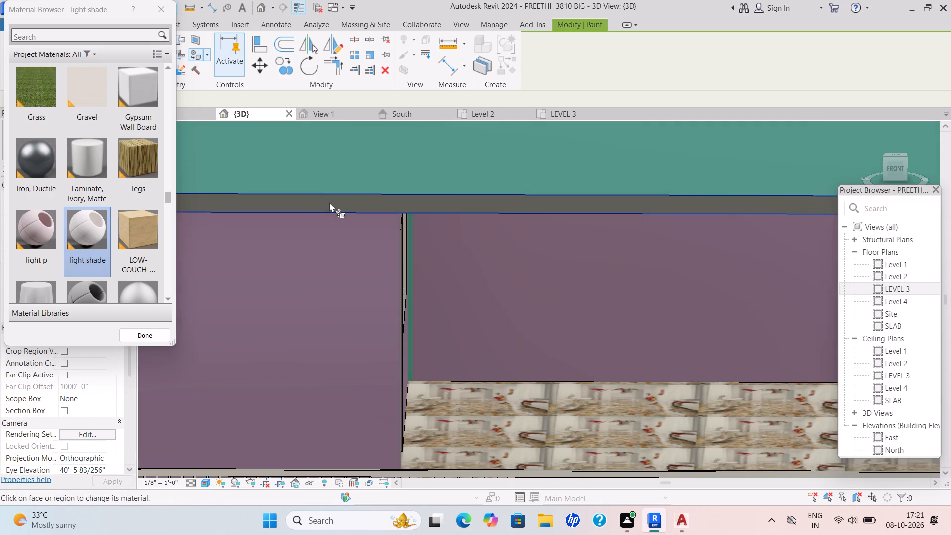
Paint the roof slab's east edge below the parapet with the light shade material.
scroll(329, 202, down, 10)
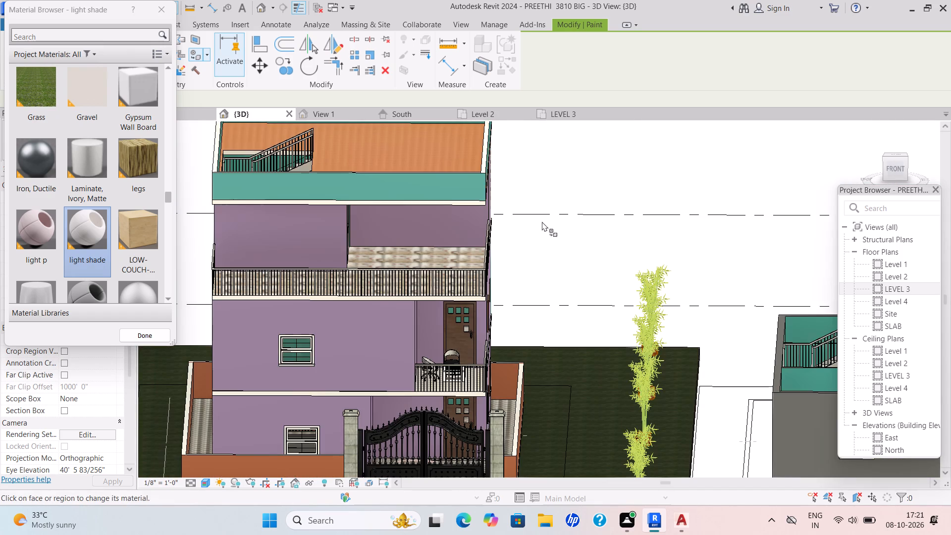
shift+middle_drag(540, 223, 468, 269)
scroll(548, 207, down, 2)
middle_drag(548, 215, 411, 357)
scroll(408, 355, up, 1)
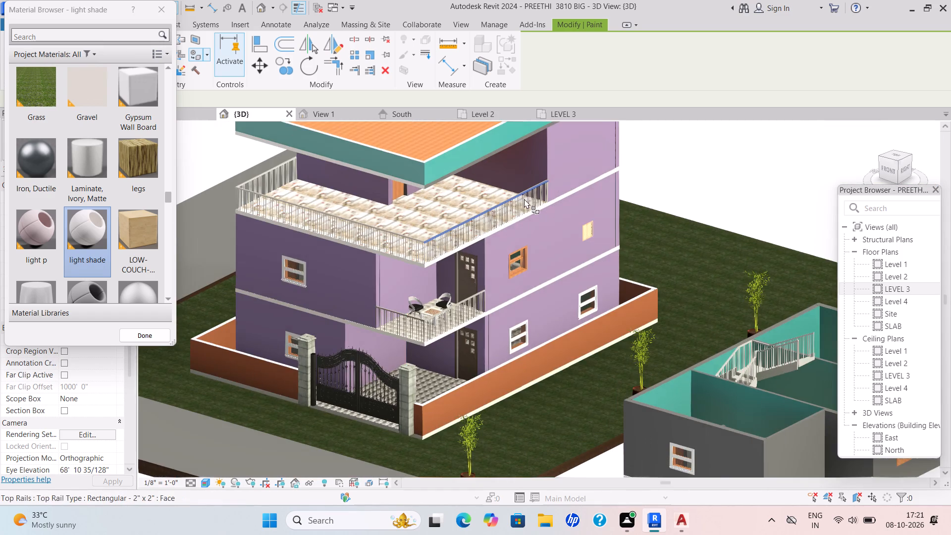
middle_drag(523, 205, 443, 315)
scroll(415, 182, up, 10)
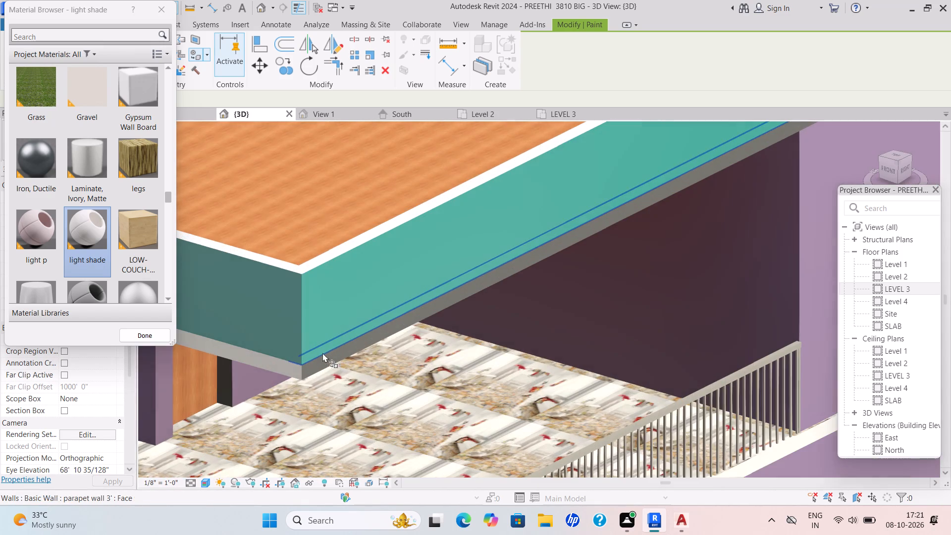
click(316, 367)
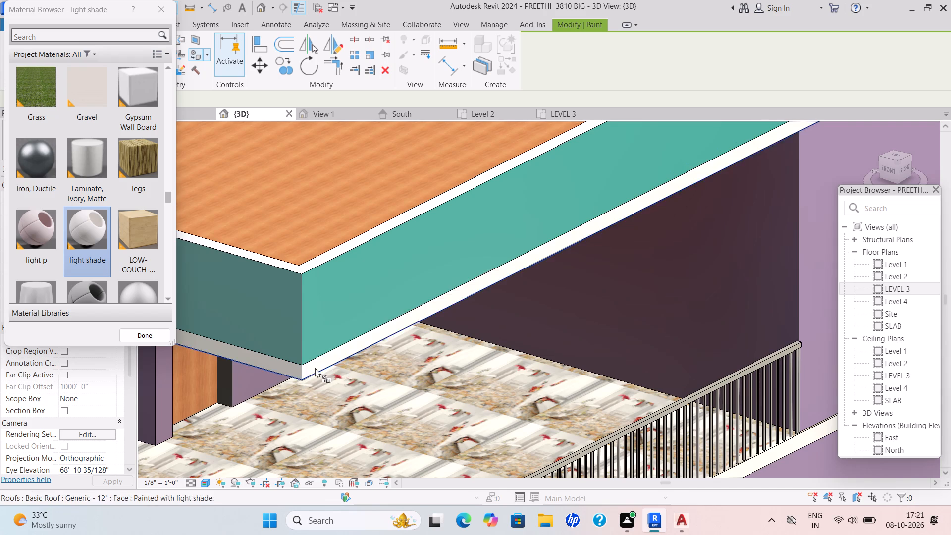
Paint the roof slab's west edge below the parapet with the light shade material.
scroll(315, 368, down, 10)
middle_drag(361, 397, 397, 390)
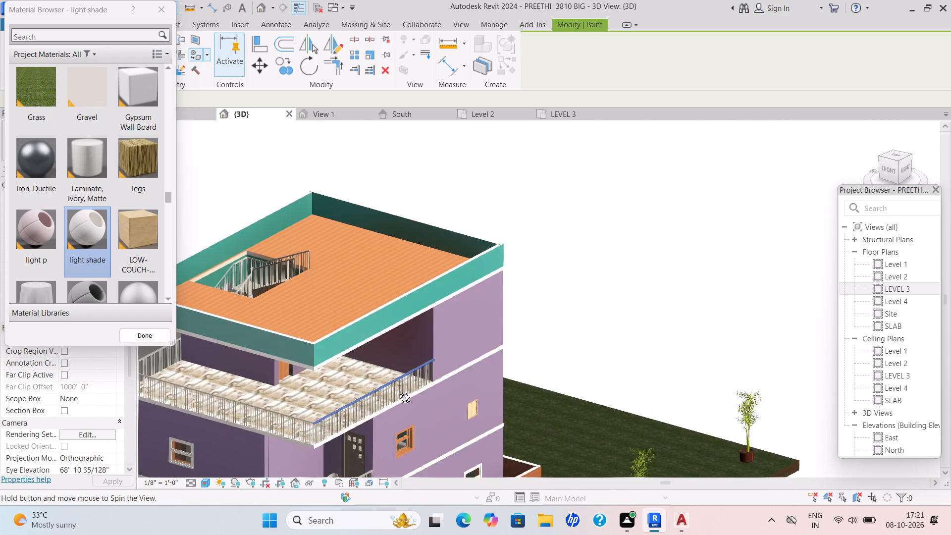
middle_drag(397, 390, 436, 351)
scroll(438, 347, down, 3)
middle_drag(439, 348, 585, 232)
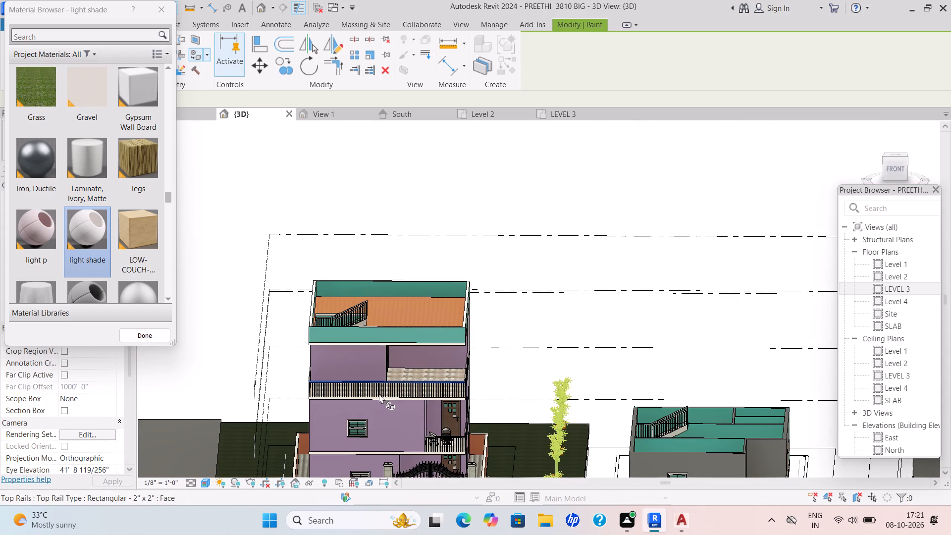
shift+middle_drag(376, 400, 478, 378)
scroll(487, 374, up, 5)
middle_drag(487, 374, 455, 317)
scroll(452, 310, up, 1)
scroll(479, 361, up, 8)
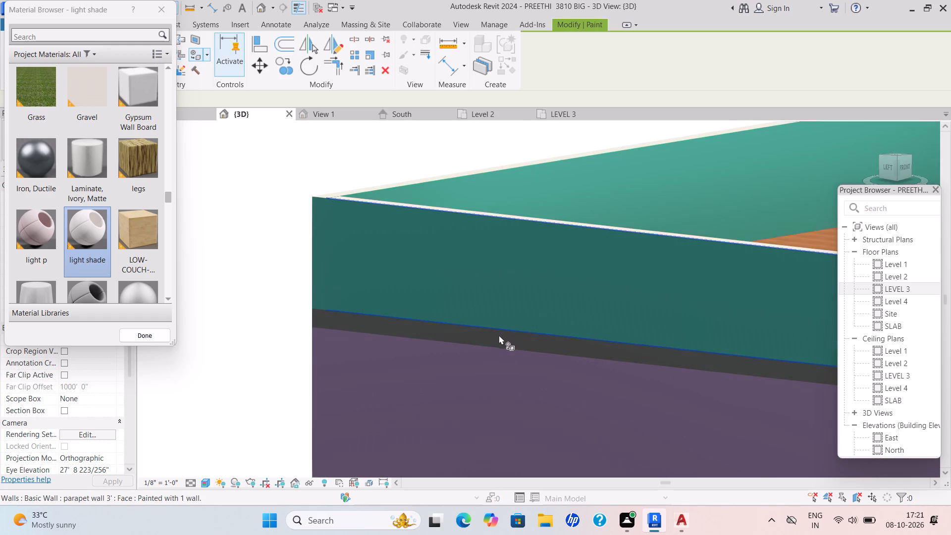
click(497, 341)
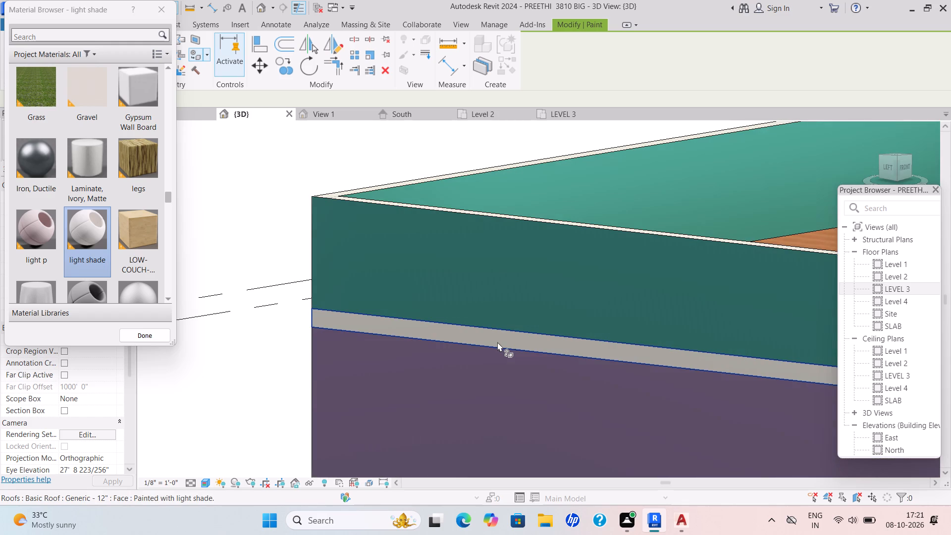
Paint the roof slab's rear edge below the parapet with the light shade material.
scroll(503, 342, down, 12)
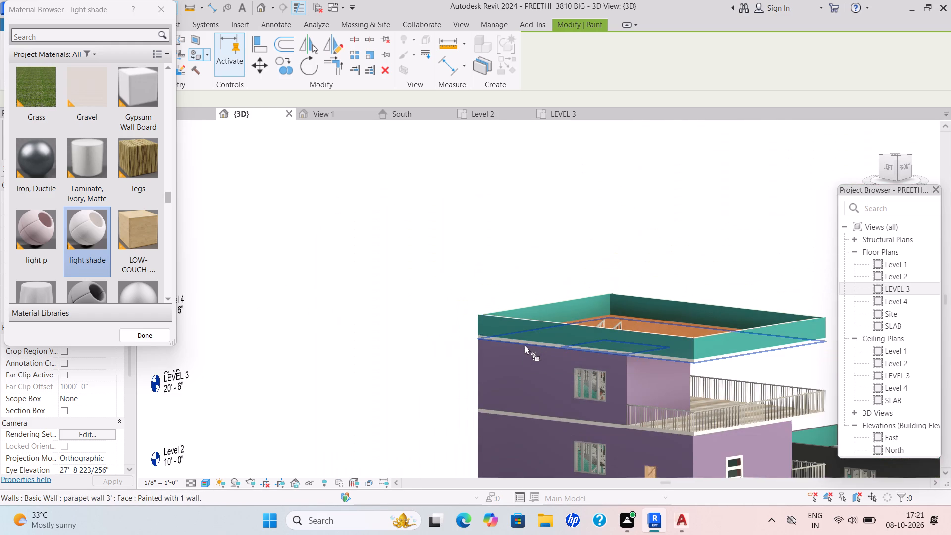
scroll(525, 345, down, 2)
middle_drag(532, 363, 609, 380)
shift+scroll(534, 364, up, 1)
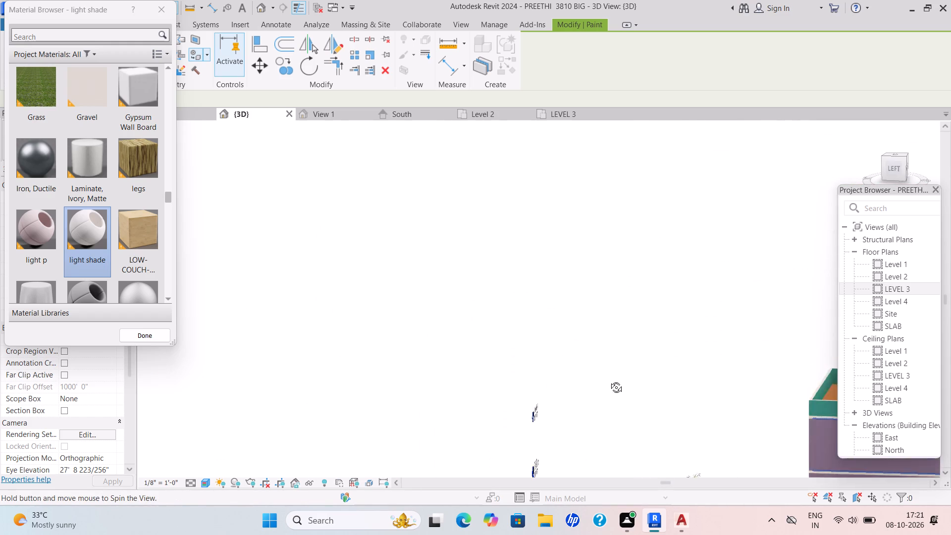
middle_drag(609, 380, 608, 381)
scroll(633, 362, down, 3)
middle_drag(634, 361, 180, 346)
scroll(180, 346, up, 1)
shift+middle_drag(300, 409, 375, 407)
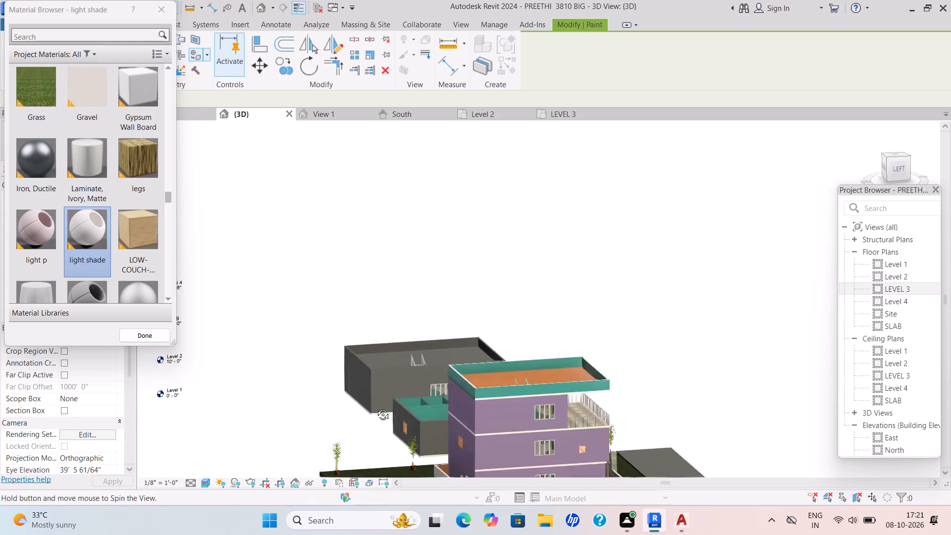
shift+middle_drag(375, 407, 384, 399)
scroll(390, 393, up, 1)
scroll(520, 359, up, 10)
middle_drag(588, 373, 385, 378)
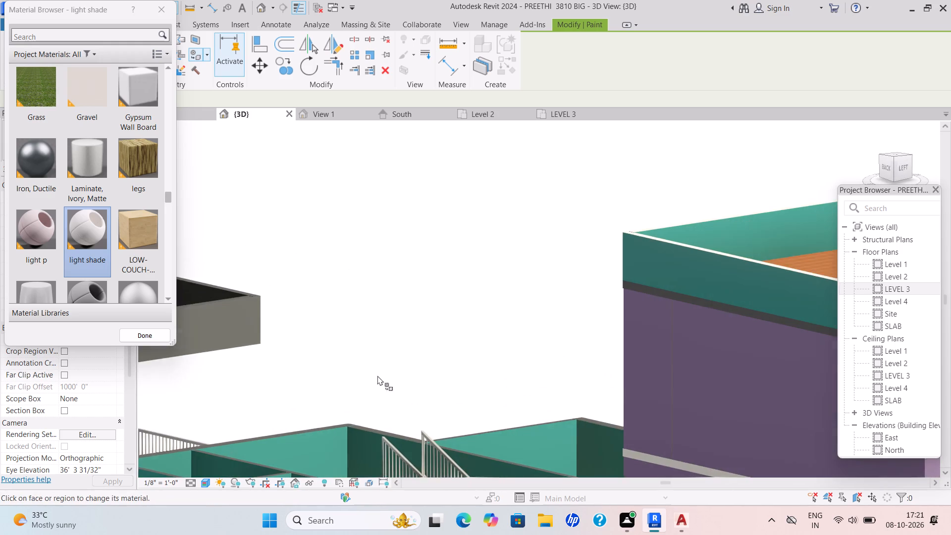
scroll(665, 284, up, 4)
middle_drag(652, 289, 477, 287)
scroll(486, 287, up, 1)
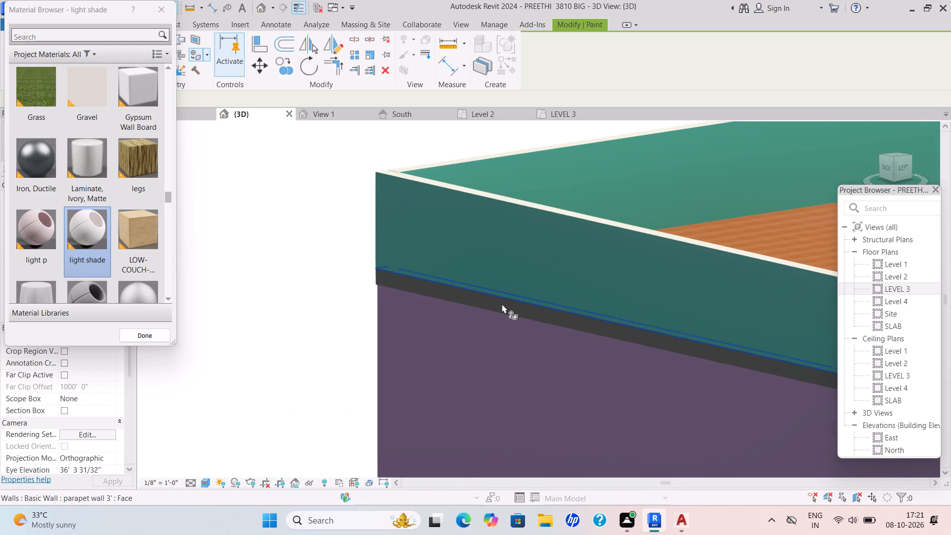
click(502, 307)
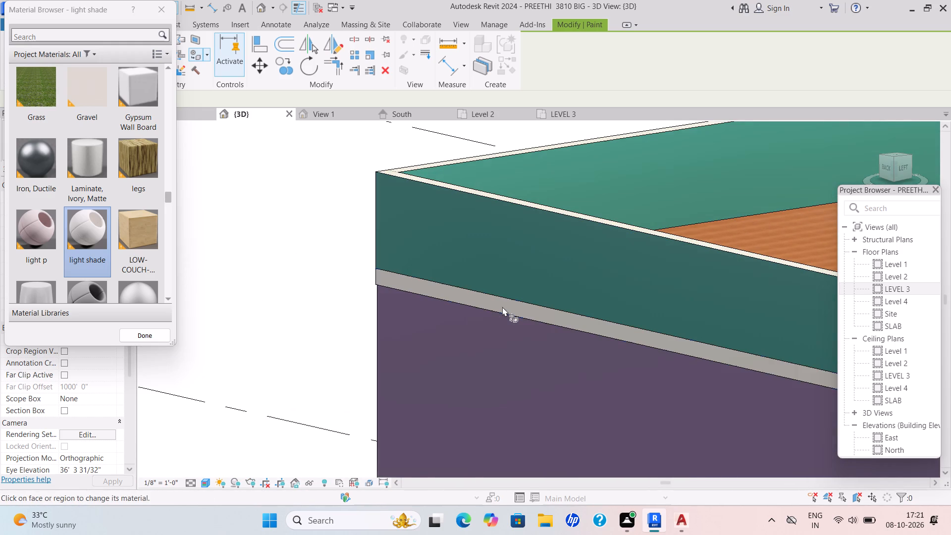
Examine the painted house exterior and the two separate floor models beside it from several sides, and leave the Paint tool.
scroll(503, 307, down, 12)
scroll(520, 292, up, 1)
scroll(520, 291, down, 2)
shift+middle_drag(564, 336, 562, 338)
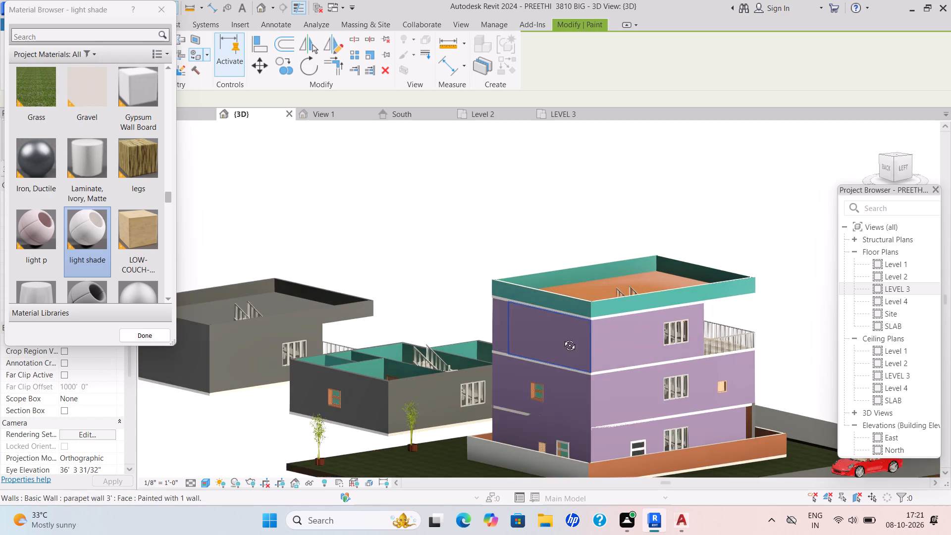
shift+middle_drag(562, 338, 471, 290)
shift+middle_drag(470, 324, 339, 331)
shift+scroll(359, 338, up, 1)
shift+middle_click(335, 329)
middle_drag(360, 340, 357, 349)
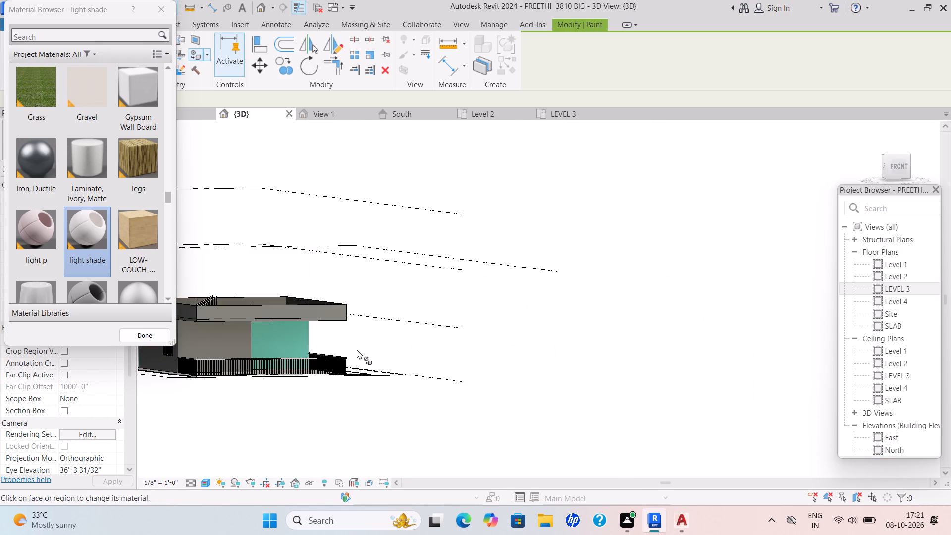
middle_drag(357, 349, 348, 364)
scroll(348, 364, down, 8)
middle_drag(382, 334, 579, 331)
scroll(589, 329, down, 1)
middle_drag(589, 330, 634, 357)
shift+middle_drag(405, 343, 362, 333)
shift+scroll(362, 333, up, 8)
middle_drag(425, 348, 404, 396)
scroll(403, 404, up, 1)
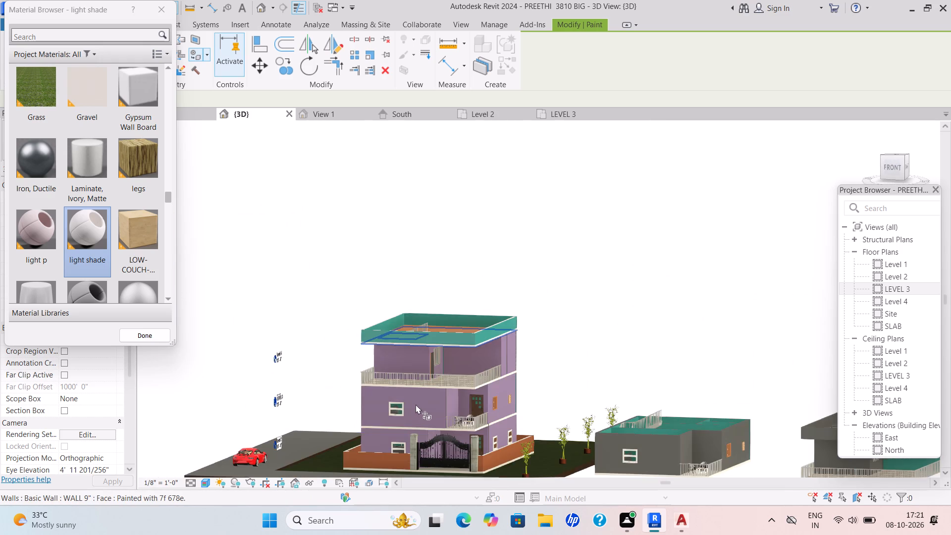
scroll(406, 408, down, 3)
middle_drag(526, 387, 503, 354)
scroll(501, 352, up, 5)
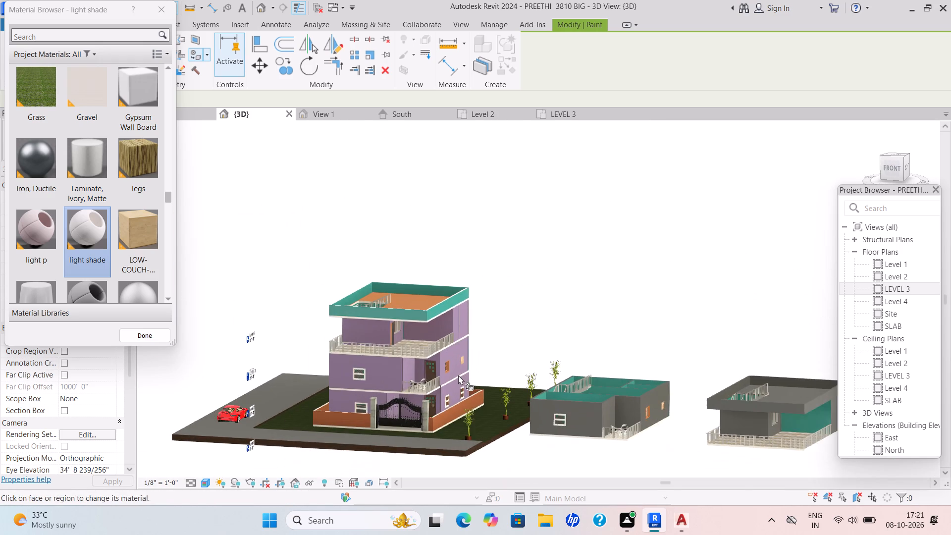
scroll(458, 375, up, 1)
scroll(396, 391, up, 5)
scroll(477, 381, down, 6)
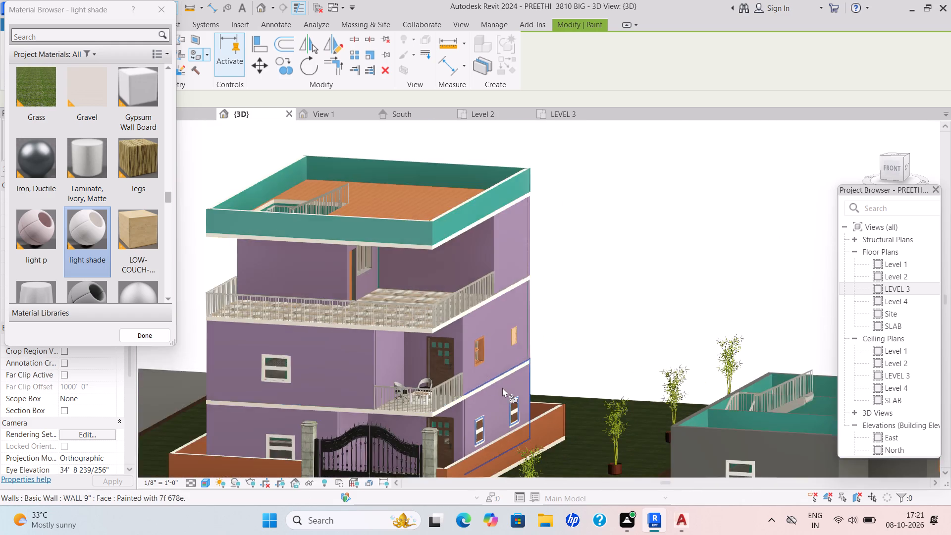
scroll(502, 387, down, 6)
middle_drag(559, 400, 467, 339)
scroll(487, 349, down, 1)
scroll(467, 339, up, 1)
shift+middle_drag(558, 422, 596, 425)
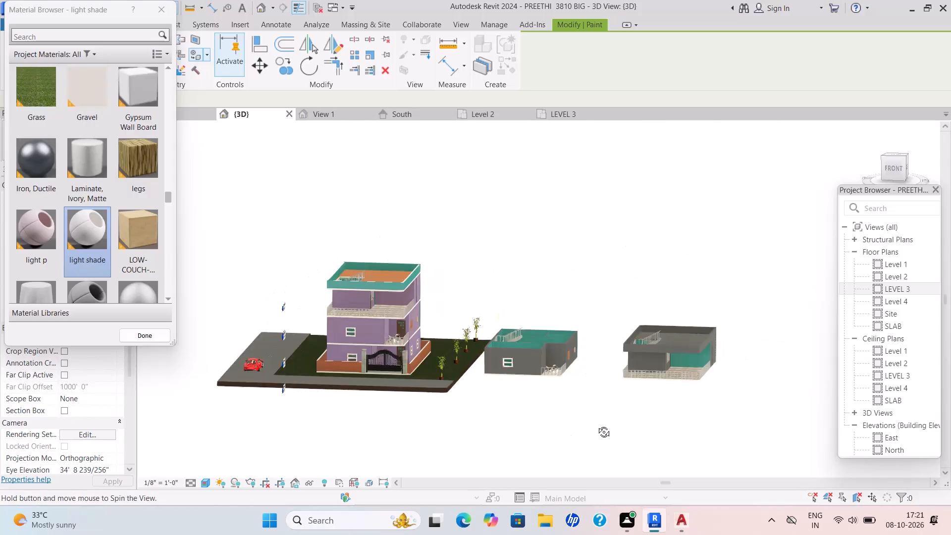
shift+middle_drag(596, 425, 597, 425)
middle_drag(533, 402, 508, 434)
middle_click(508, 434)
scroll(508, 434, up, 1)
scroll(510, 386, up, 2)
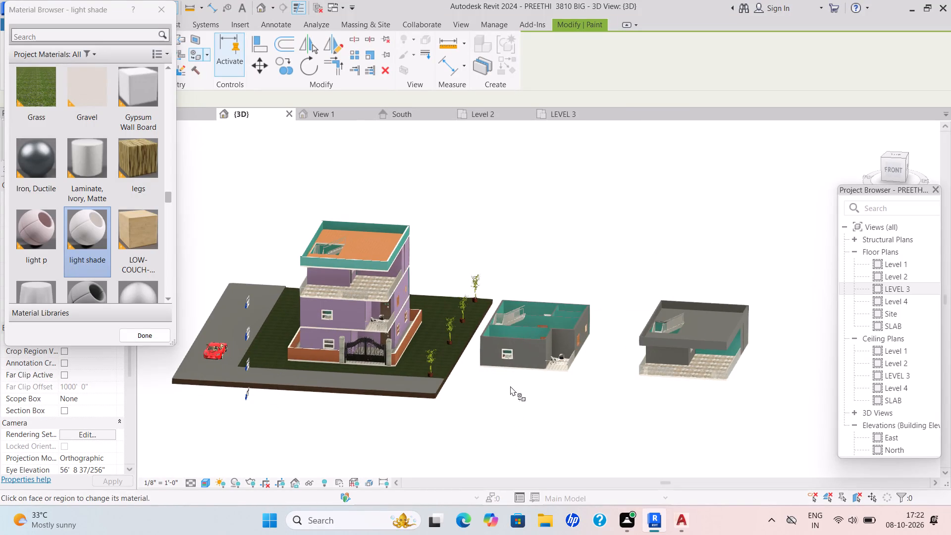
scroll(560, 350, up, 3)
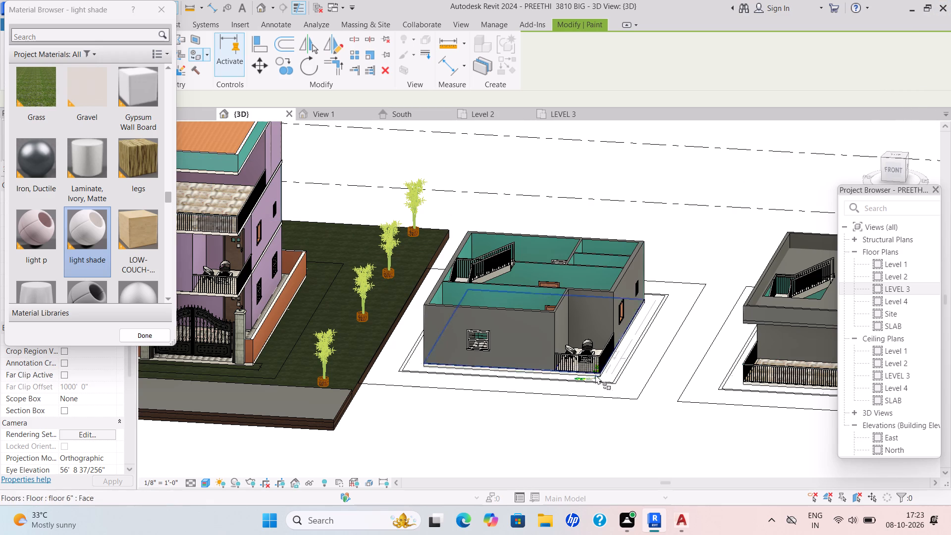
scroll(330, 324, down, 4)
scroll(336, 320, up, 3)
scroll(359, 329, down, 1)
middle_drag(366, 333, 444, 314)
scroll(443, 315, down, 1)
scroll(446, 312, up, 1)
scroll(446, 312, down, 5)
scroll(446, 311, up, 1)
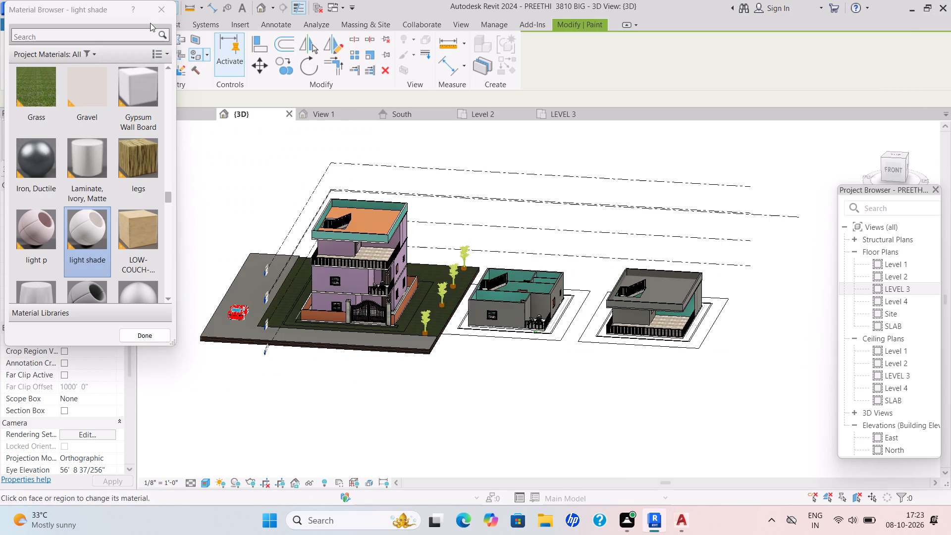
click(160, 12)
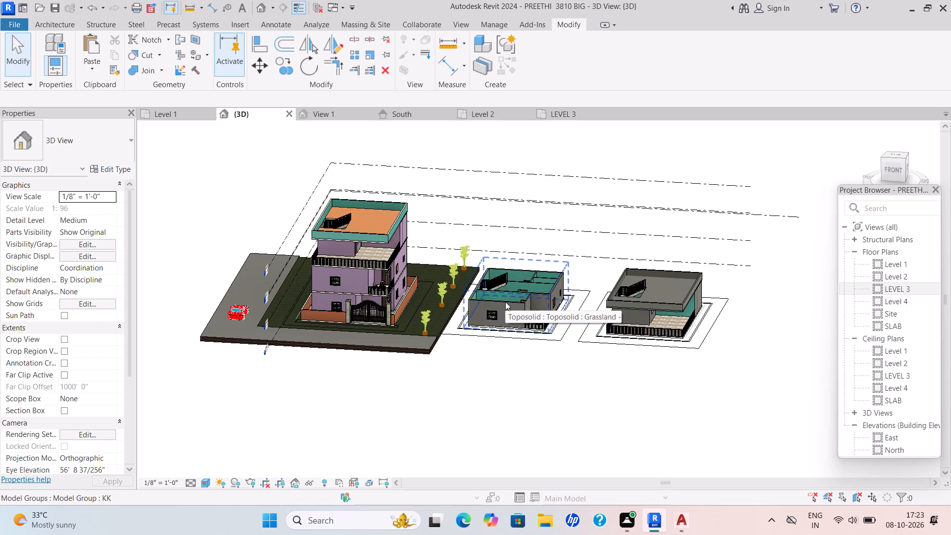
Temporarily hide the two separate floor model groups standing beside the three-storey house in the 3D view.
click(505, 302)
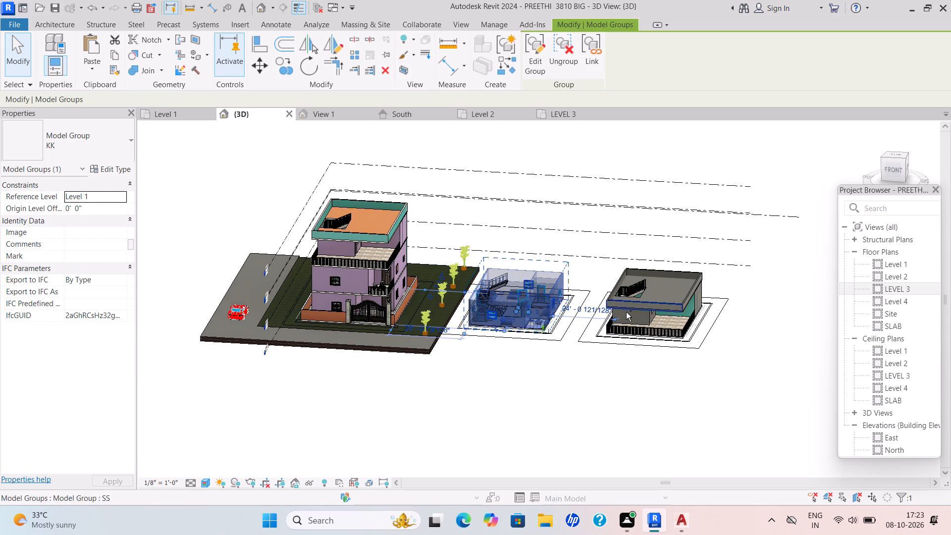
ctrl+click(629, 297)
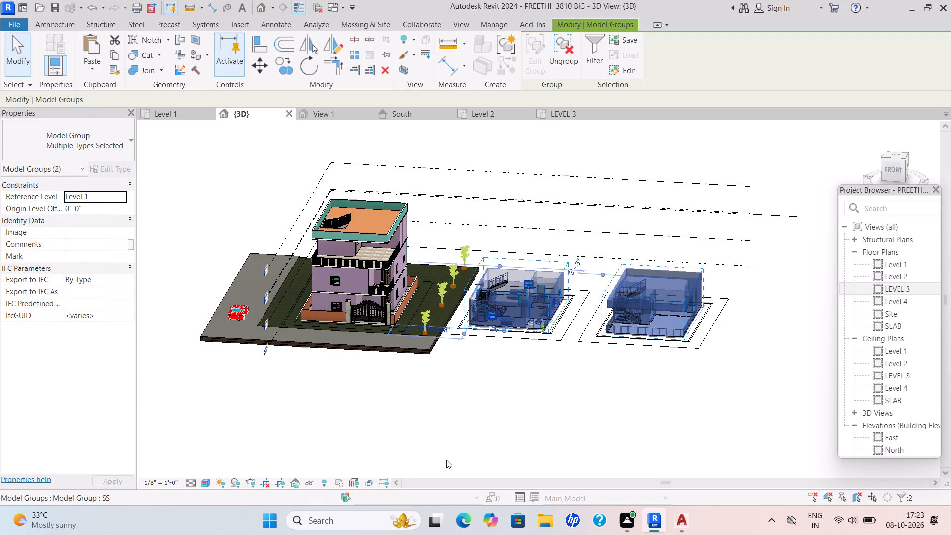
click(305, 482)
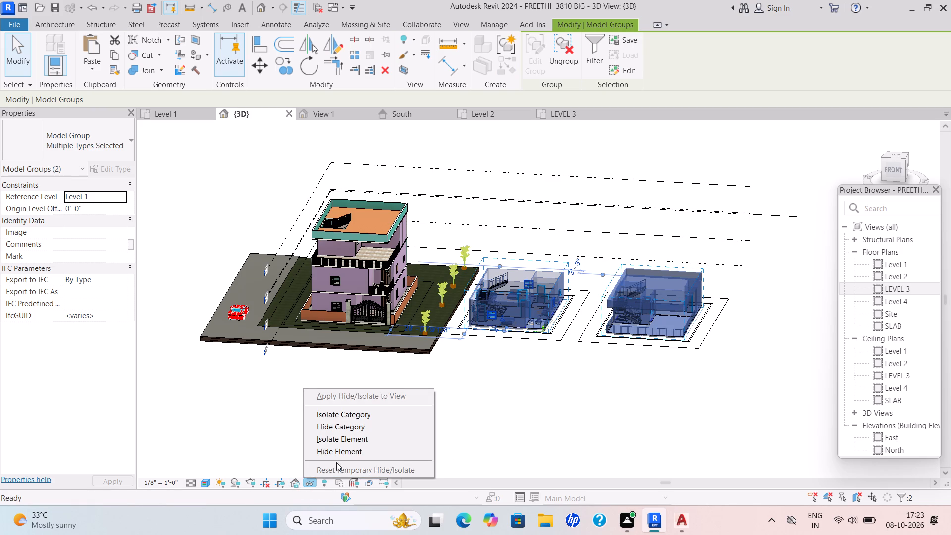
click(346, 452)
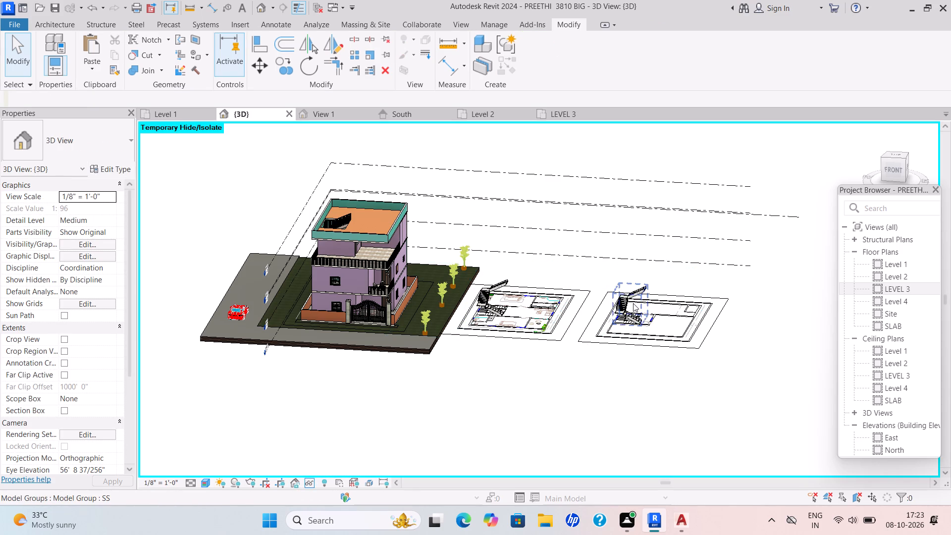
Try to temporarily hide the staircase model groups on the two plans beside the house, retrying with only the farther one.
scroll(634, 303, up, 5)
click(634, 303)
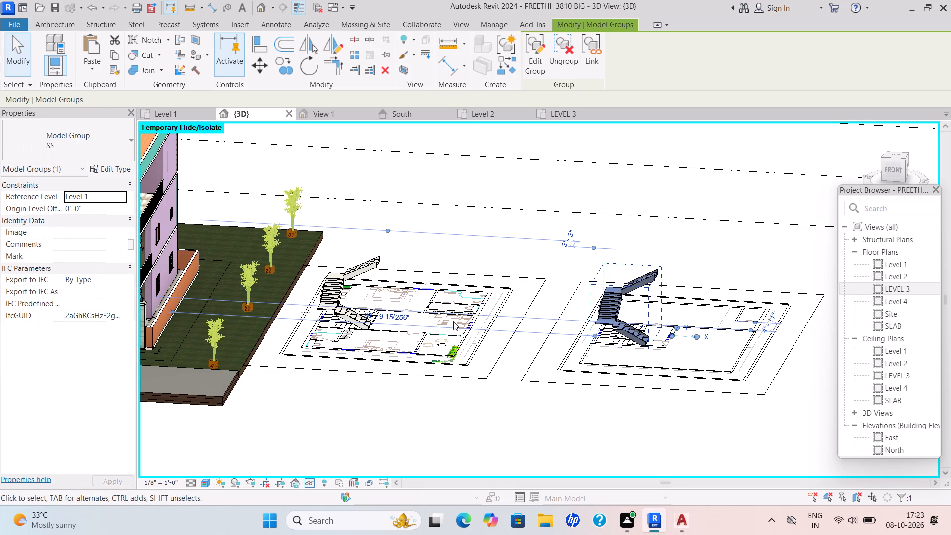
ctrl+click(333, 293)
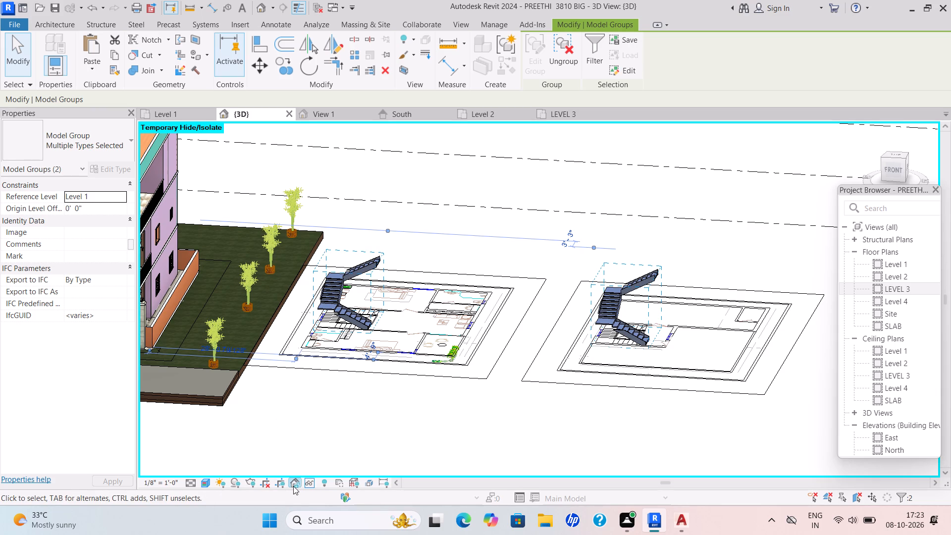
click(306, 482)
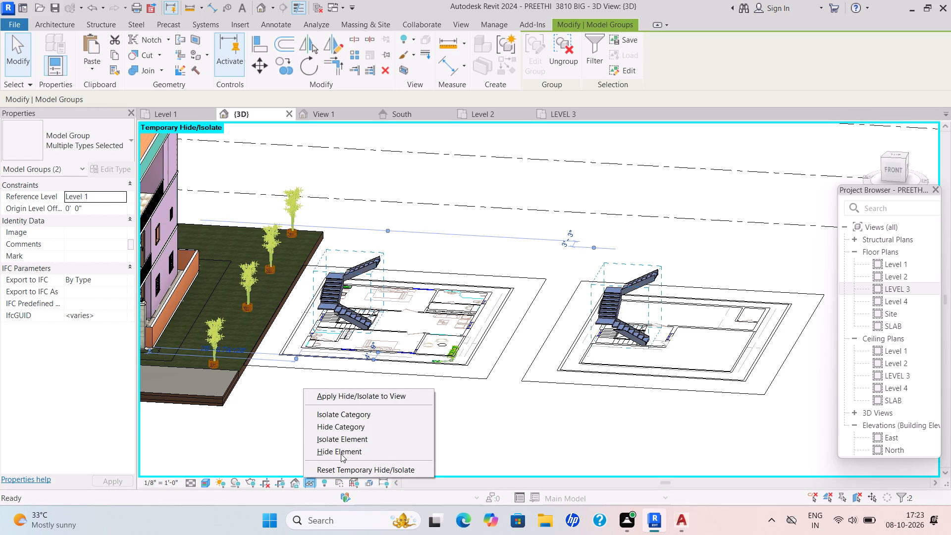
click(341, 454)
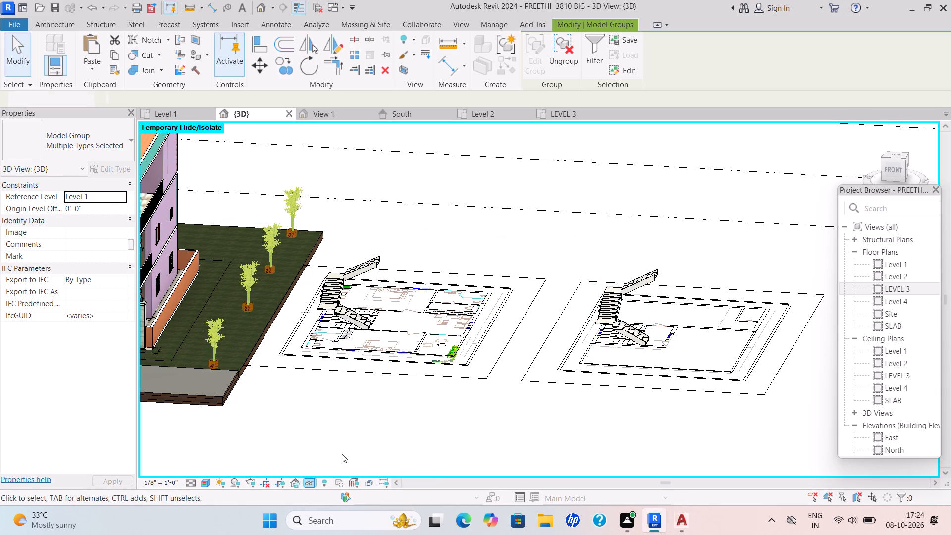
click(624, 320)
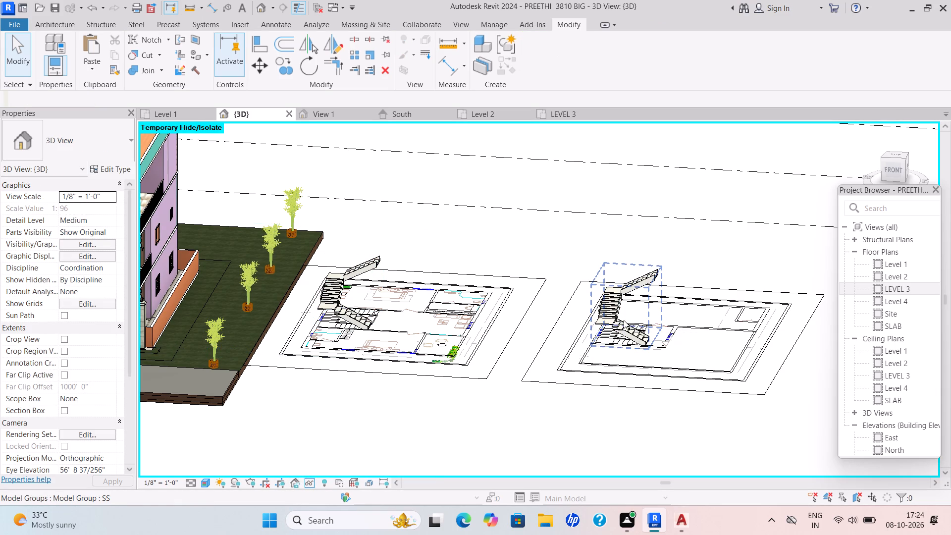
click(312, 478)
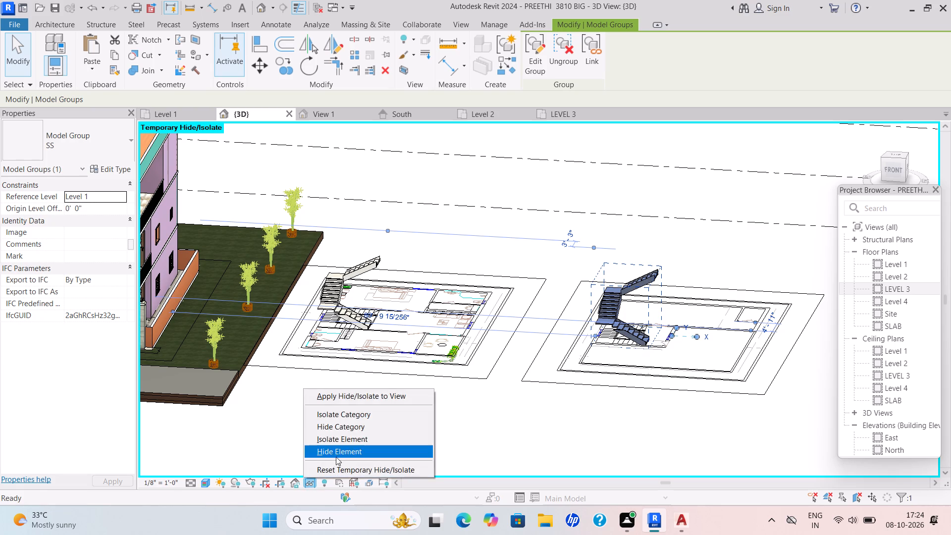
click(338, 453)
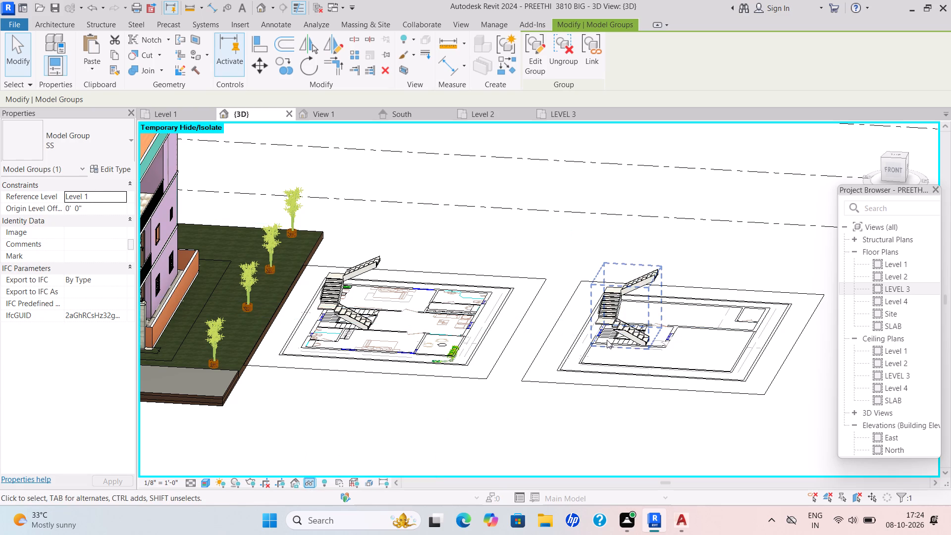
Examine the three-storey house, gate, trees, car and road from the front, along with the staircases beside the site.
scroll(691, 278, up, 4)
scroll(689, 278, down, 7)
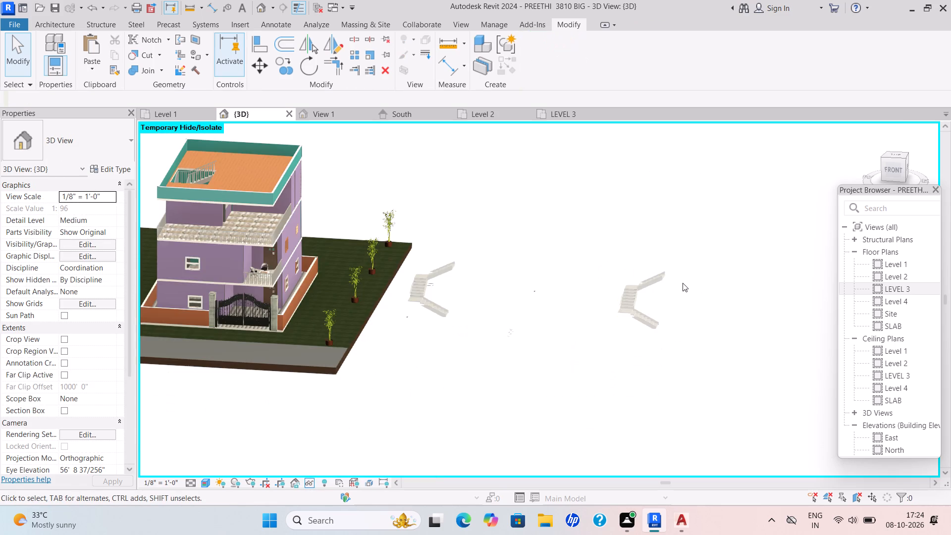
scroll(683, 283, down, 2)
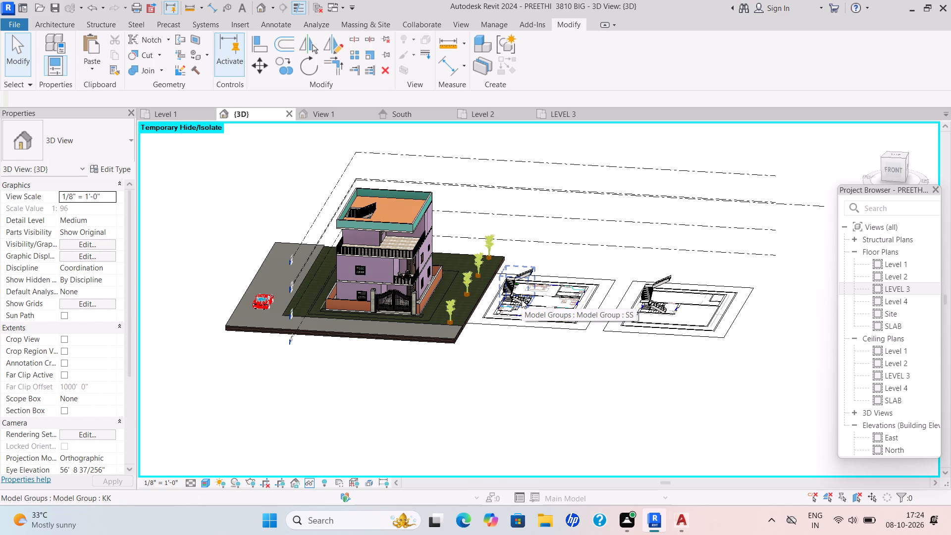
scroll(522, 300, up, 8)
middle_drag(522, 300, 653, 300)
scroll(653, 300, down, 1)
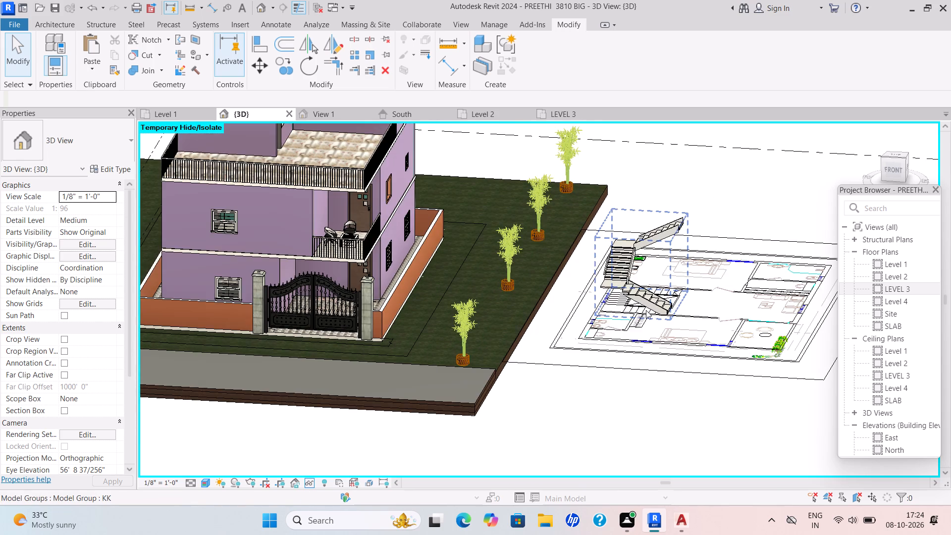
middle_drag(645, 318, 686, 289)
middle_drag(626, 324, 610, 351)
middle_drag(610, 353, 754, 311)
scroll(746, 313, down, 2)
middle_drag(742, 319, 725, 351)
middle_drag(721, 354, 706, 366)
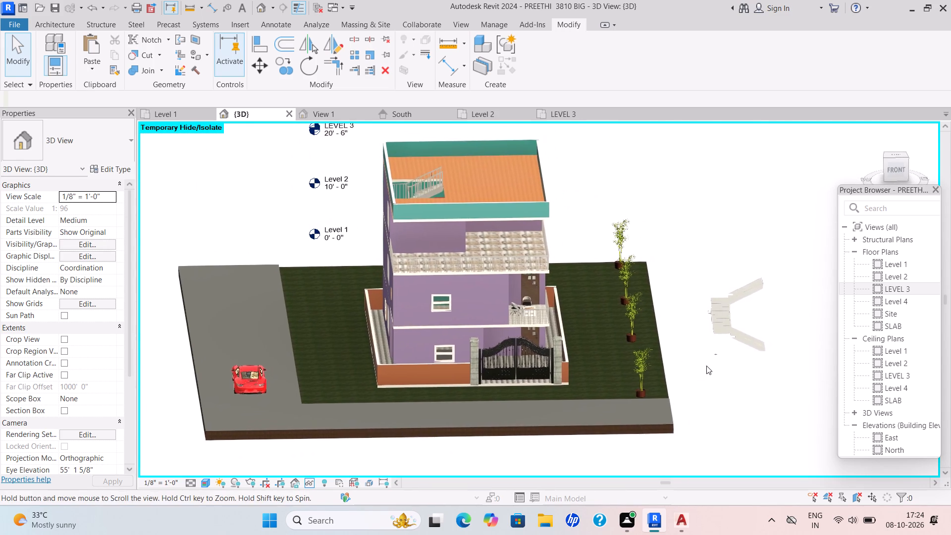
shift+middle_drag(704, 367, 685, 380)
shift+middle_click(685, 380)
scroll(706, 342, up, 4)
middle_drag(706, 341, 755, 375)
scroll(755, 375, down, 2)
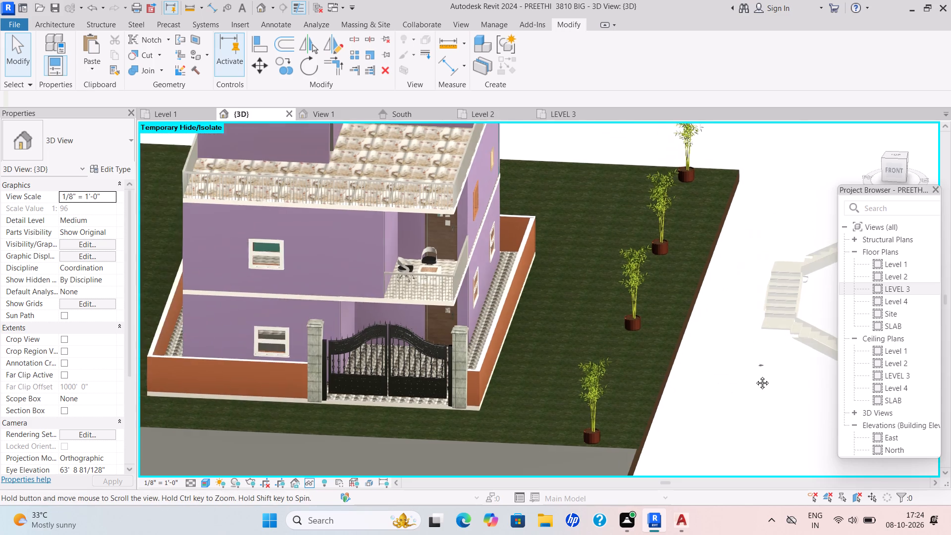
scroll(755, 375, down, 1)
middle_drag(755, 373, 770, 370)
scroll(767, 371, down, 3)
middle_click(766, 371)
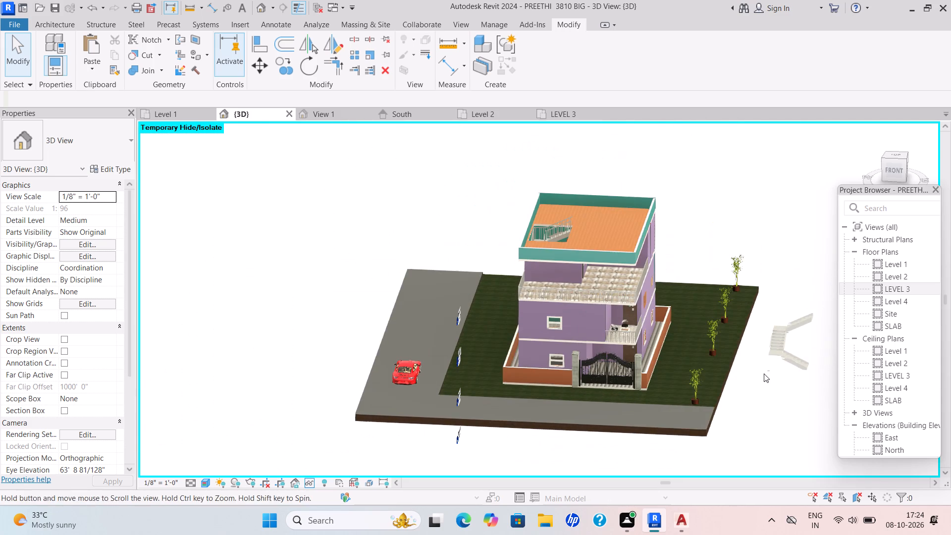
middle_click(758, 374)
scroll(758, 377, up, 4)
scroll(758, 377, down, 2)
scroll(758, 376, up, 2)
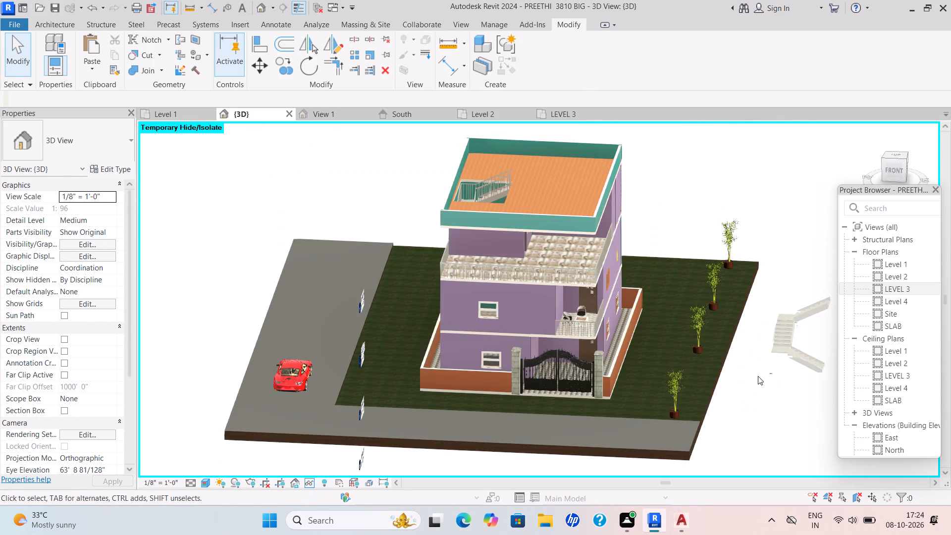
scroll(758, 376, down, 1)
middle_drag(758, 376, 745, 397)
middle_click(745, 397)
middle_drag(737, 396, 744, 389)
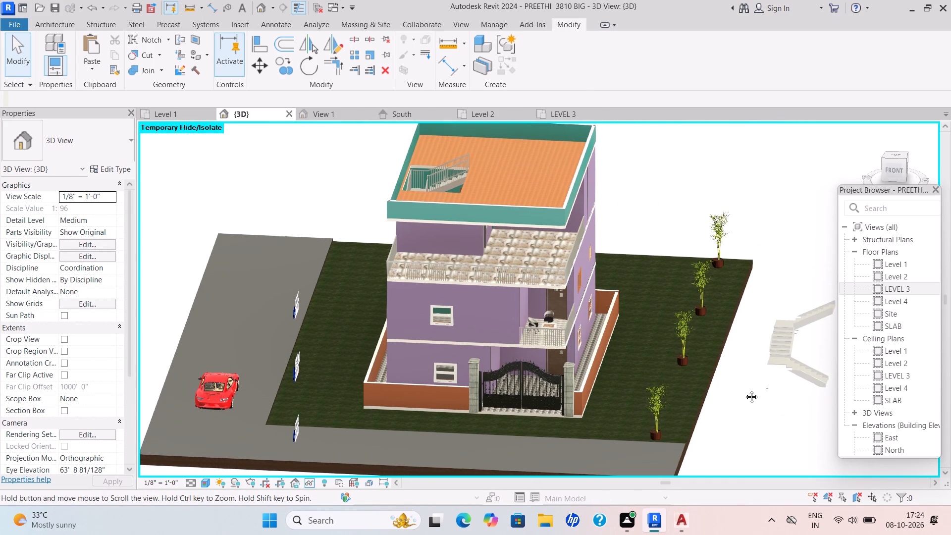
Save the current project with the three-storey house model.
middle_drag(744, 389, 747, 397)
scroll(747, 397, down, 1)
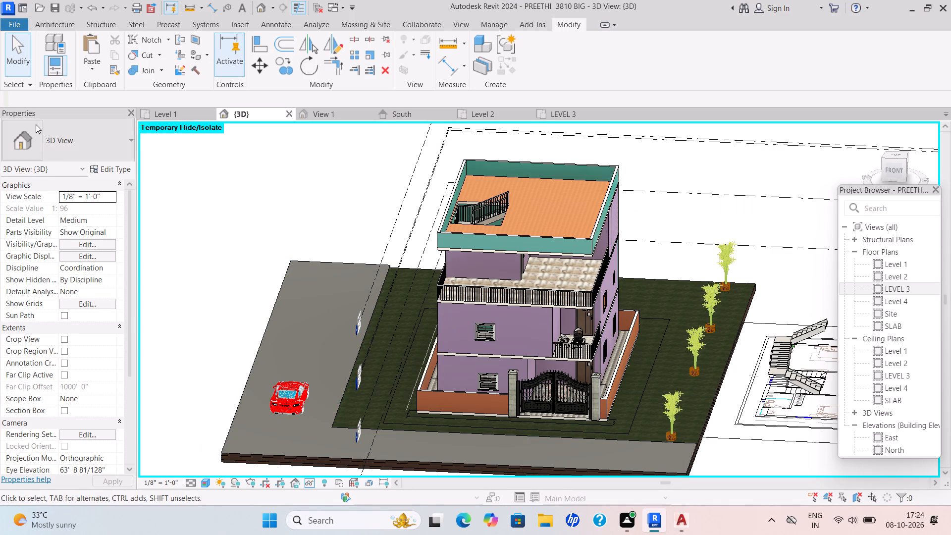
click(24, 21)
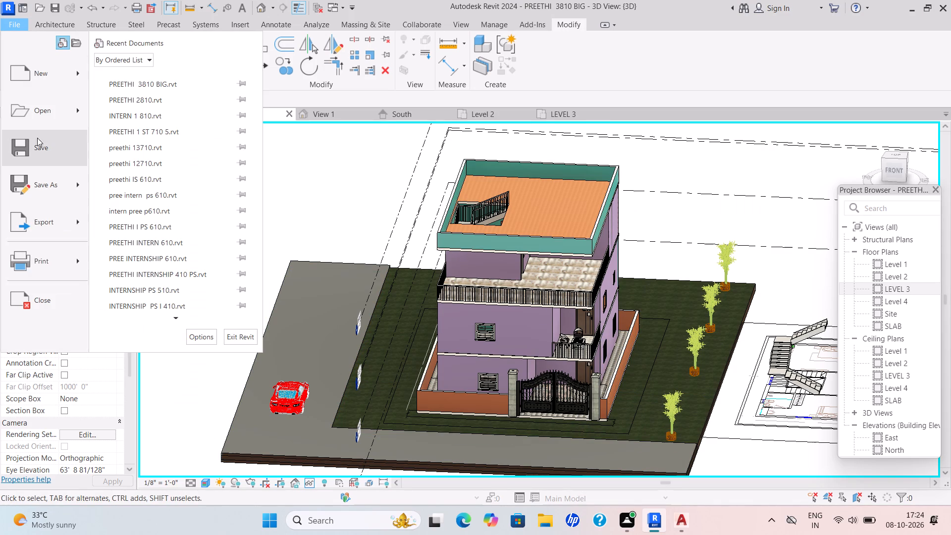
click(40, 151)
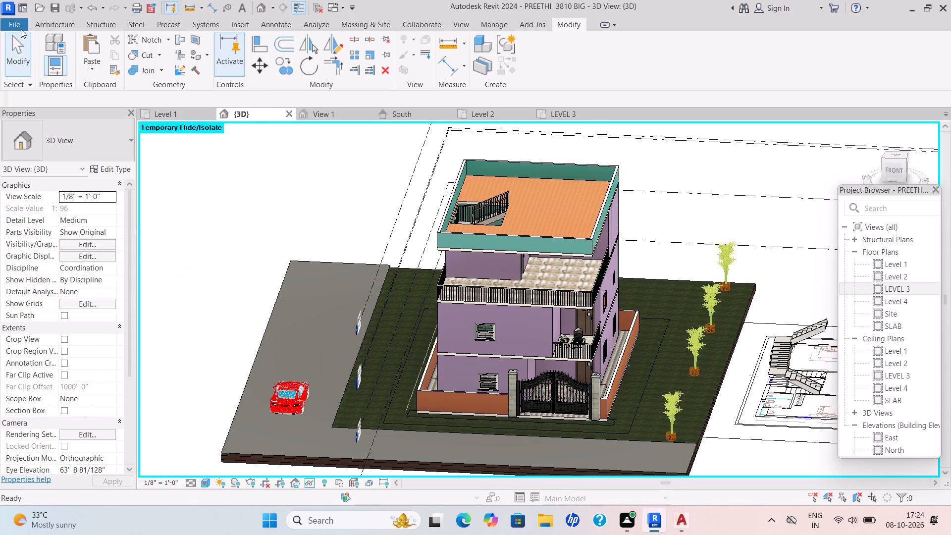
Save a copy of the project on the Desktop as a project file named MY FAVOURITE.
click(21, 29)
click(10, 25)
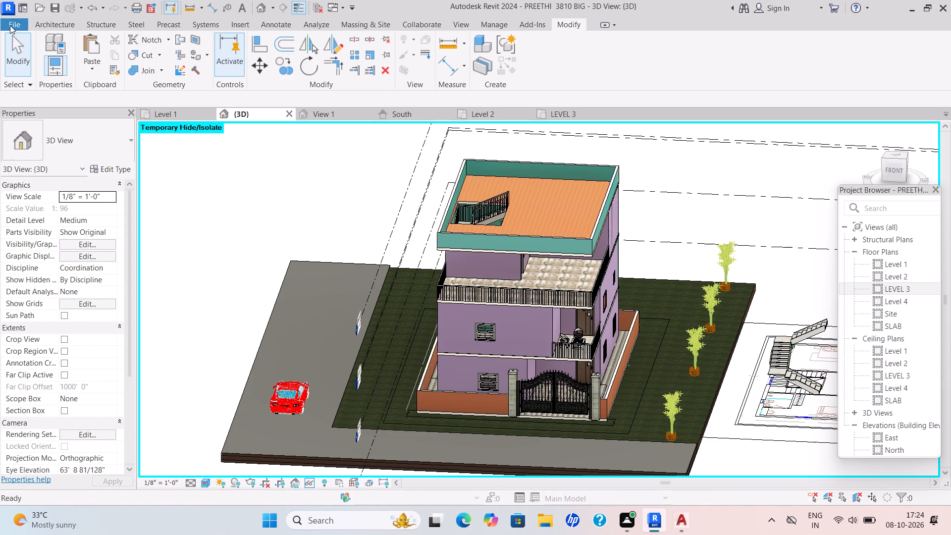
click(37, 183)
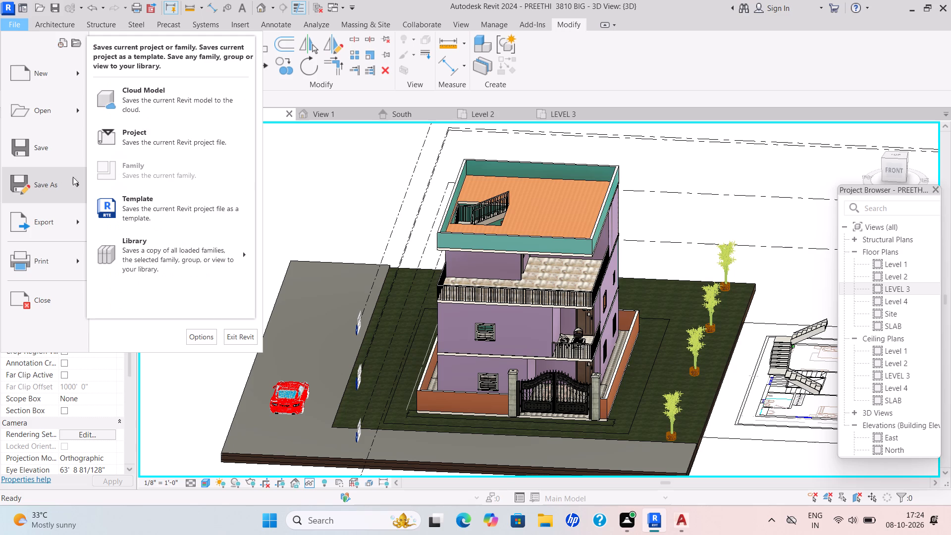
click(154, 145)
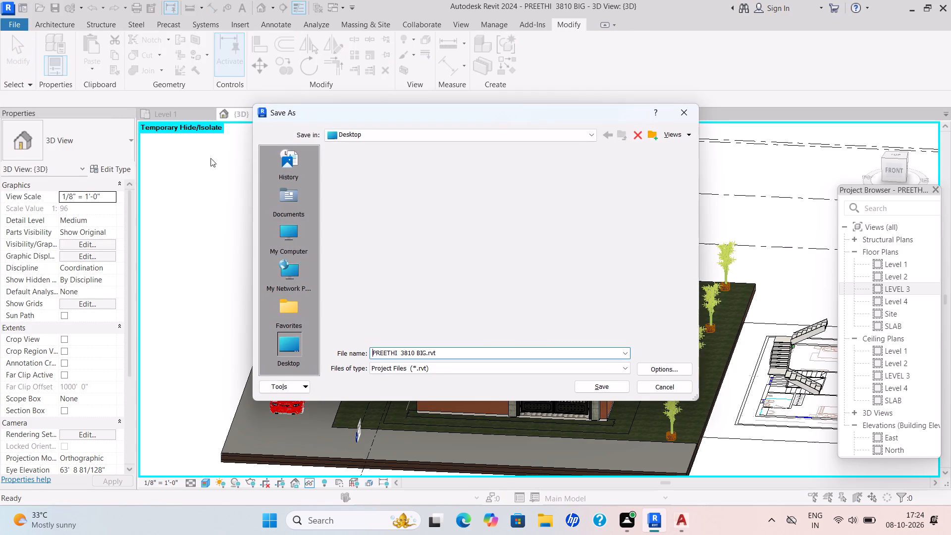
click(447, 356)
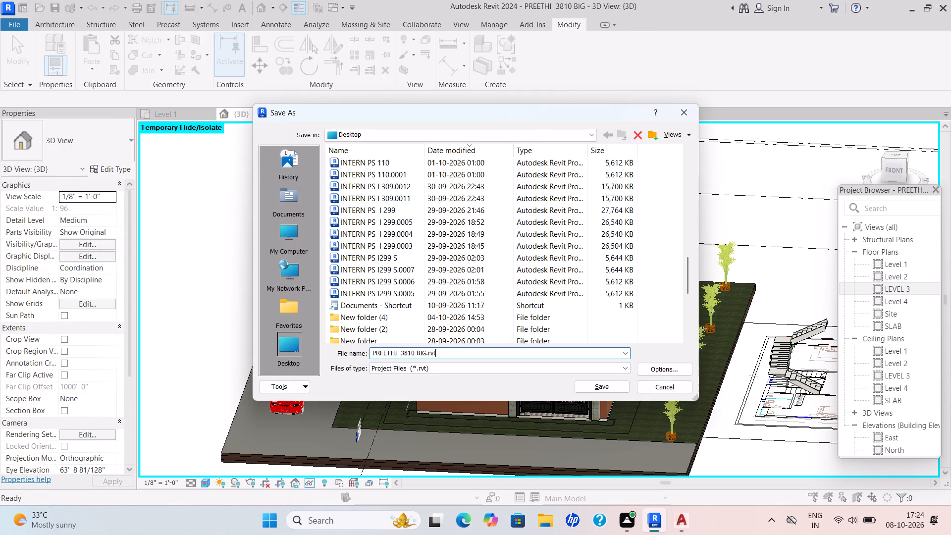
key(BackSpace)
key(BackSpace)
key(BackSpace)
key(BackSpace)
key(BackSpace)
key(BackSpace)
key(BackSpace)
key(BackSpace)
key(BackSpace)
key(BackSpace)
key(BackSpace)
key(BackSpace)
key(BackSpace)
key(BackSpace)
key(BackSpace)
key(BackSpace)
key(BackSpace)
key(BackSpace)
key(BackSpace)
key(BackSpace)
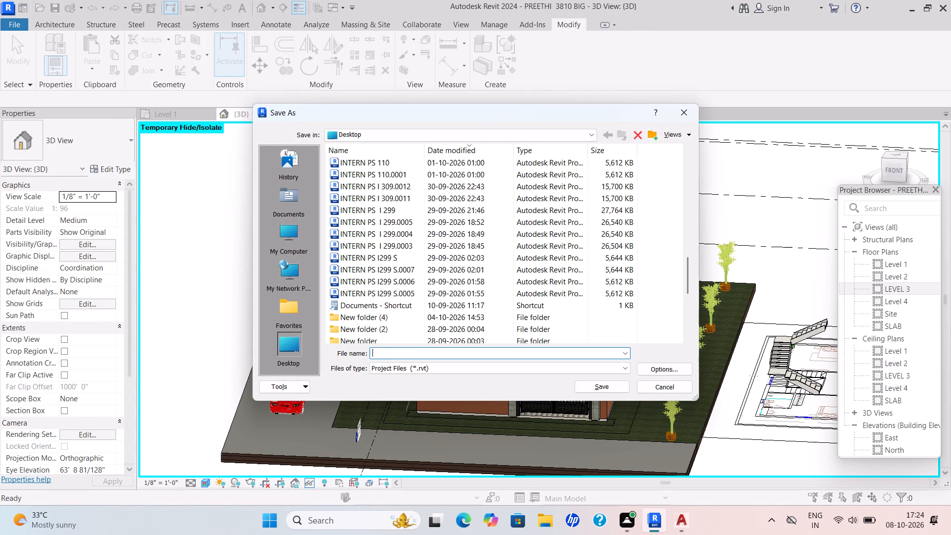
text(MY FAVOUE)
key(BackSpace)
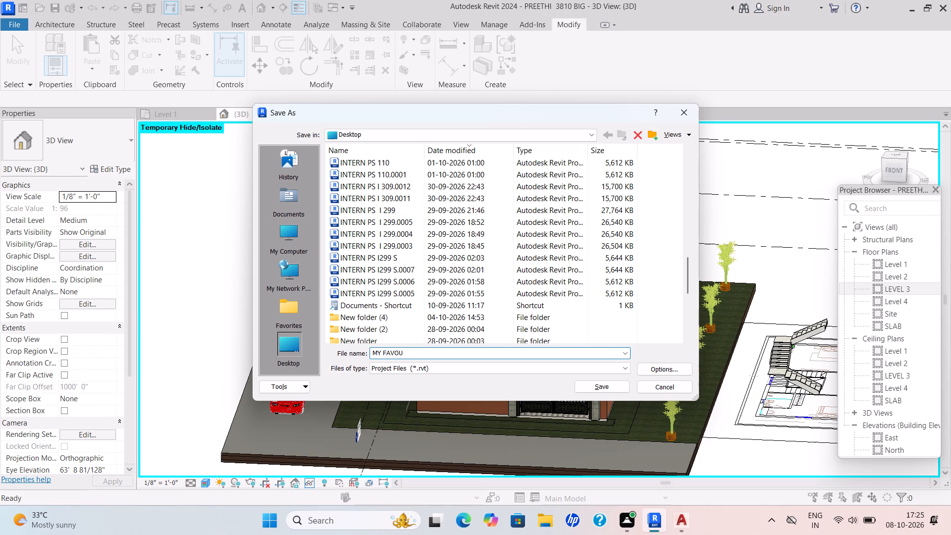
text(RITE)
click(602, 392)
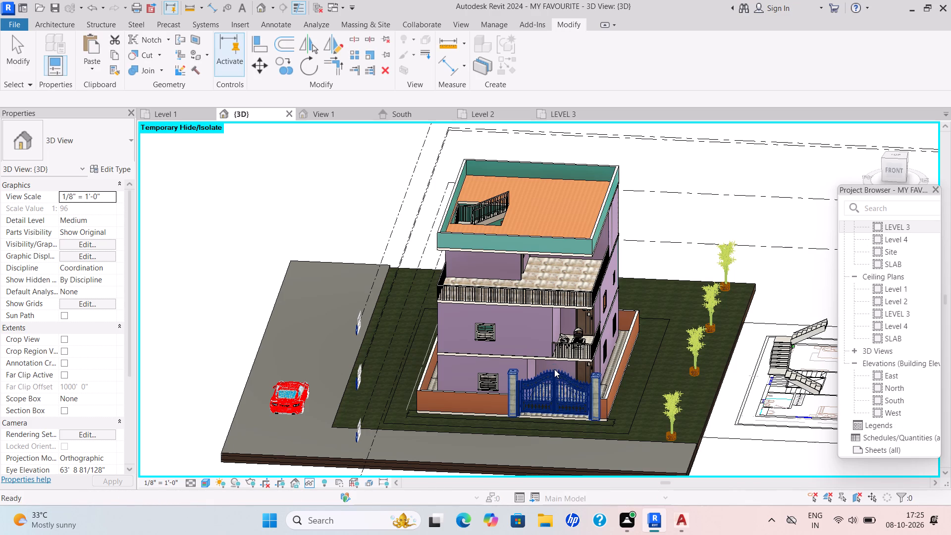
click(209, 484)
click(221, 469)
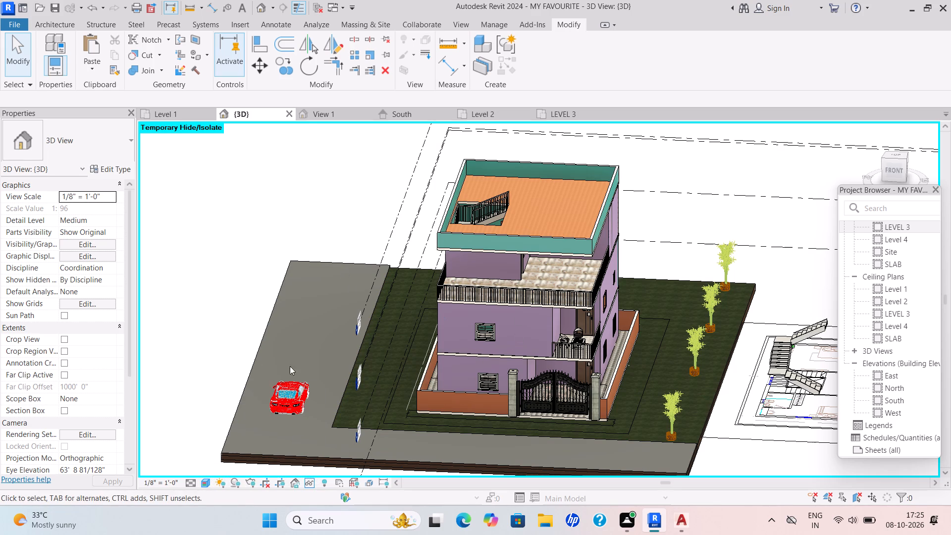
Reset Temporary Hide/Isolate in the 3D view to bring back the hidden floor models beside the house.
click(308, 490)
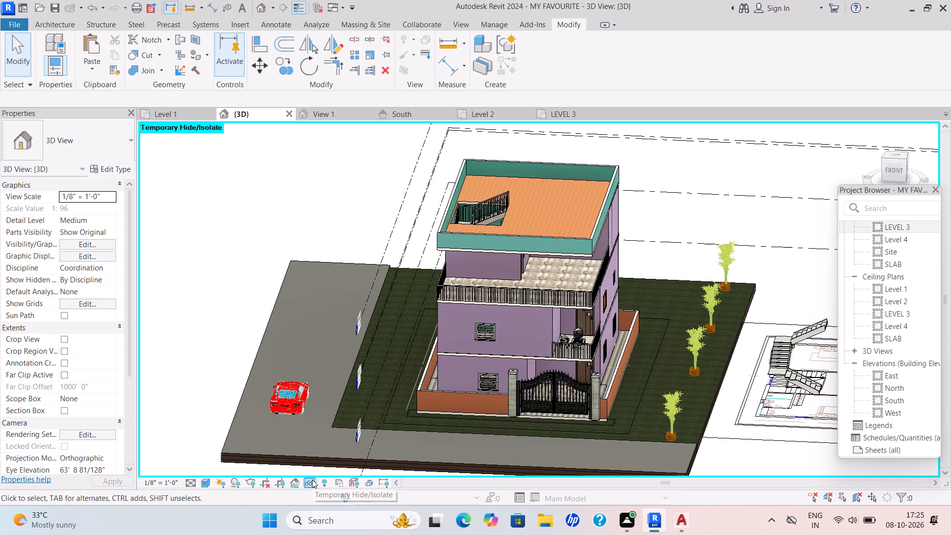
click(312, 480)
click(330, 467)
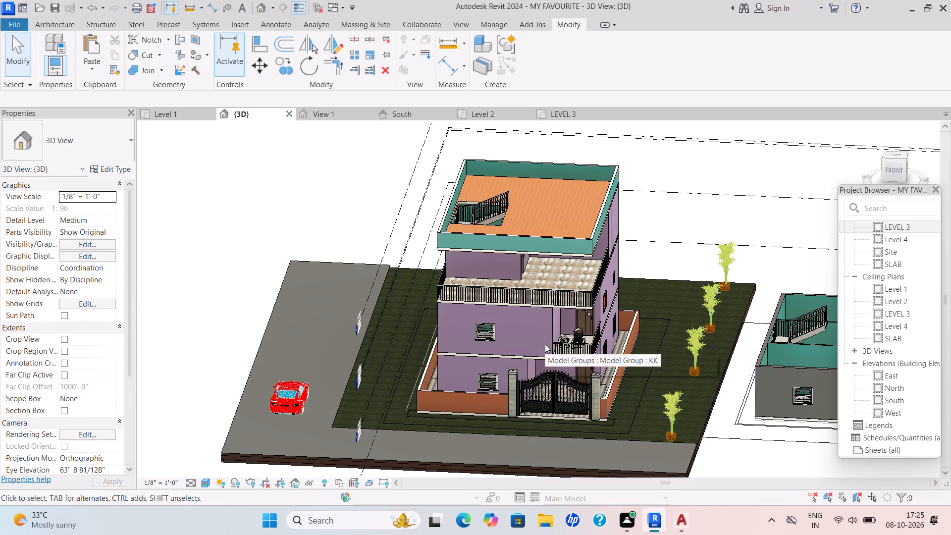
Examine the three-storey house site together with the two separate floor models beside it in the 3D view.
scroll(550, 324, down, 4)
middle_drag(551, 320, 390, 299)
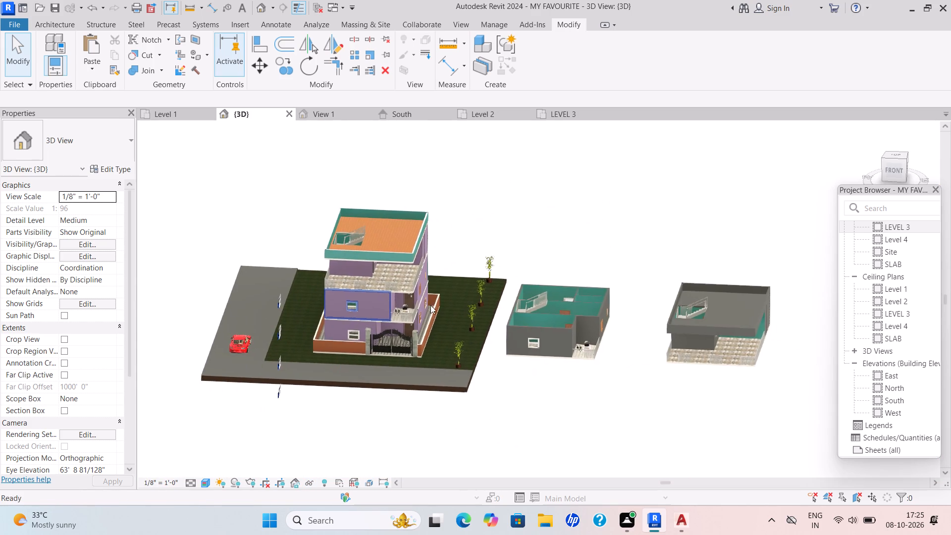
scroll(431, 305, up, 5)
middle_drag(435, 309, 516, 330)
scroll(513, 330, down, 2)
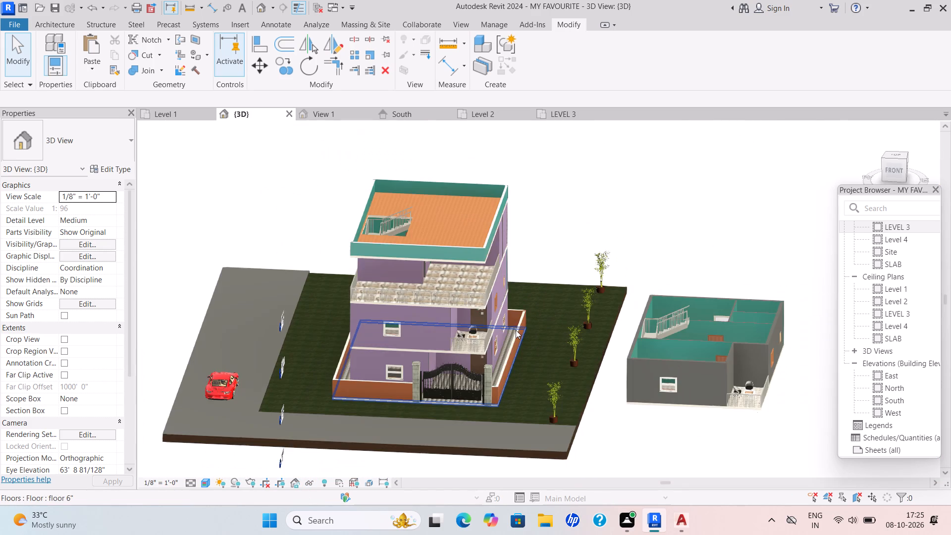
scroll(526, 332, down, 3)
middle_drag(524, 324, 542, 276)
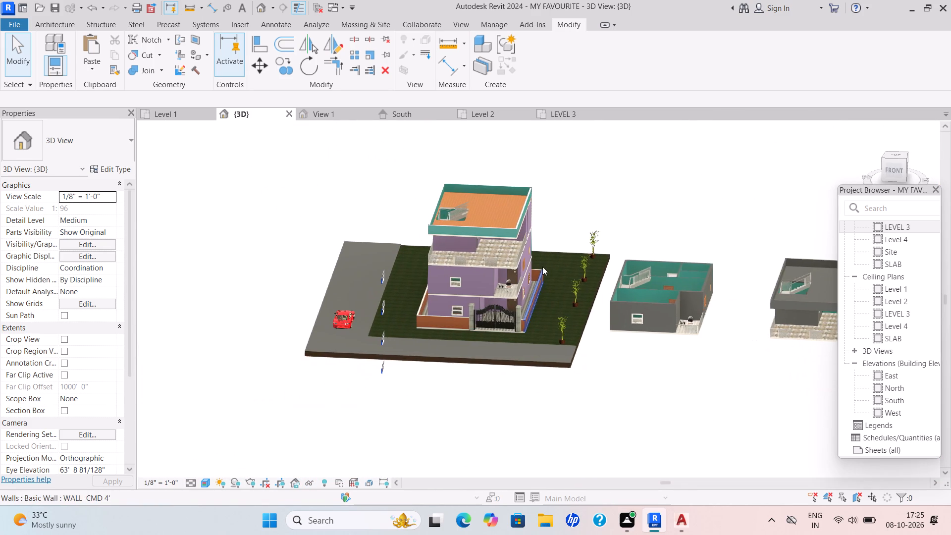